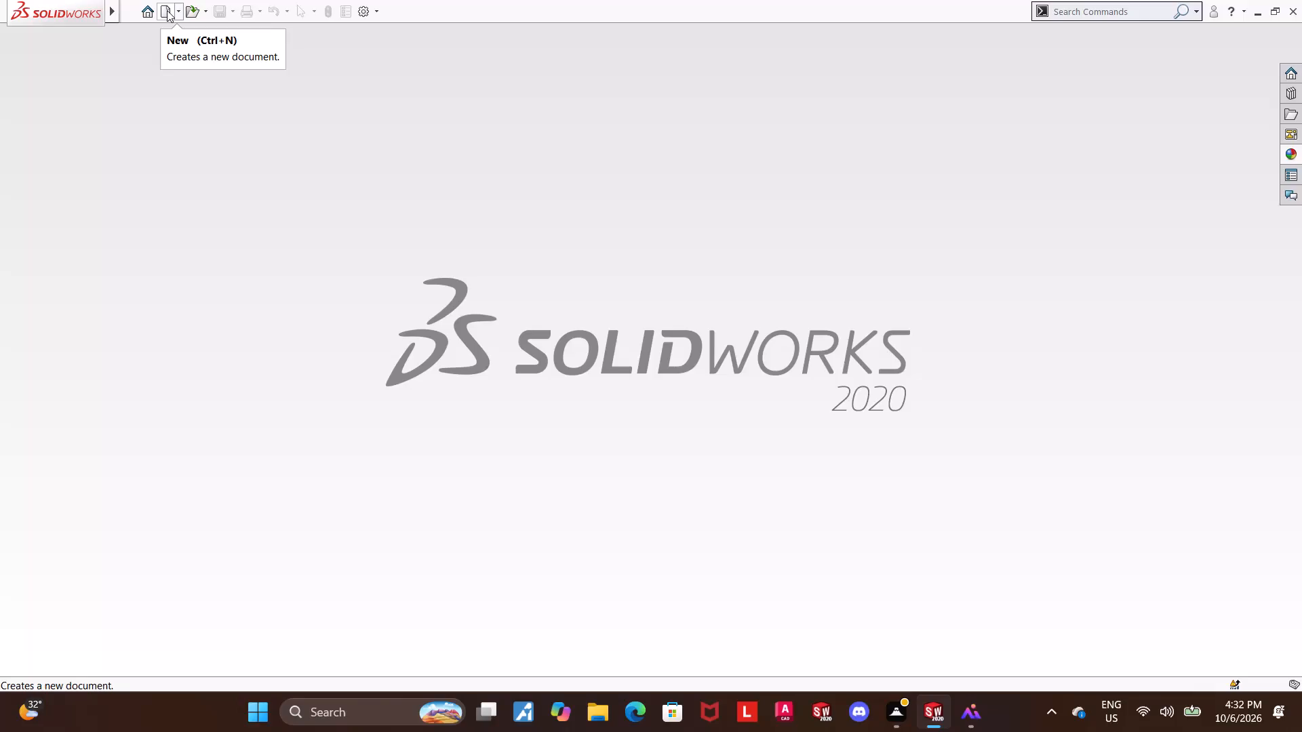
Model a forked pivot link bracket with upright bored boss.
Create a new part document.
click(167, 10)
double_click(288, 331)
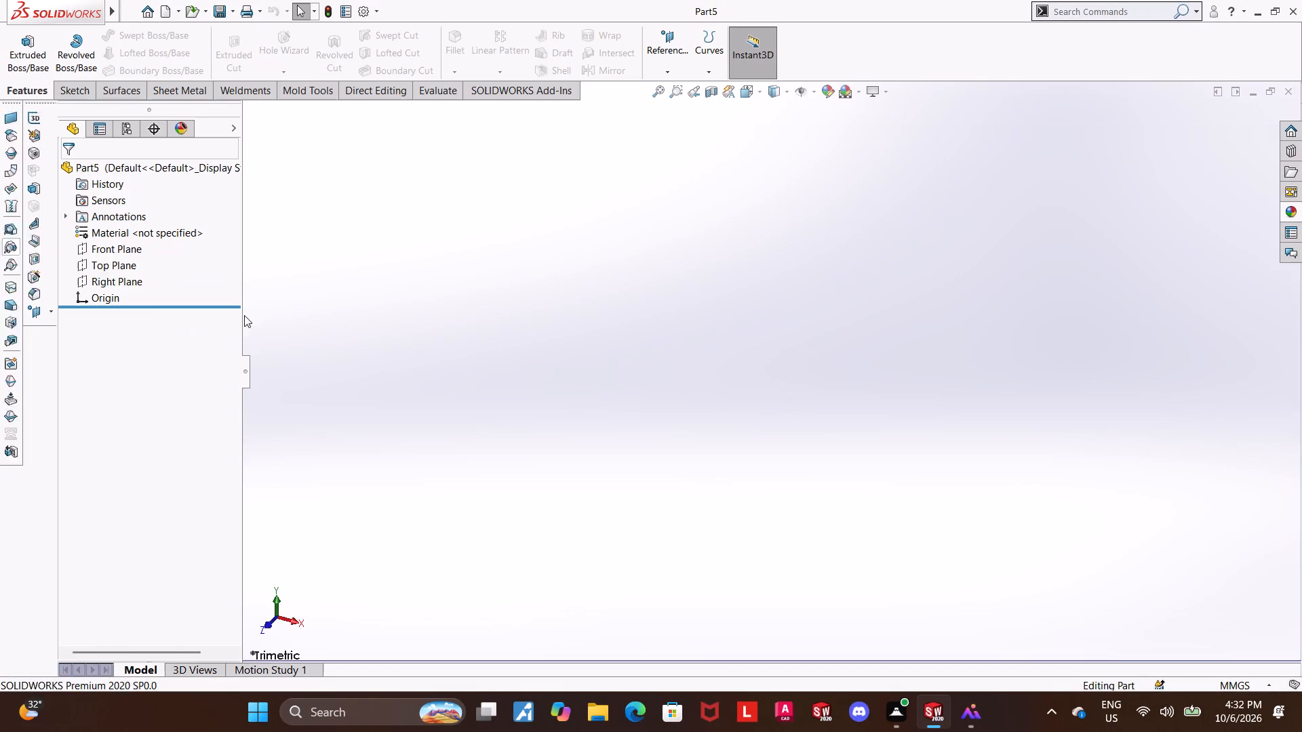
On the Front Plane, sketch a circle centred on the origin and dimension its diameter as 56 mm.
click(115, 249)
click(128, 224)
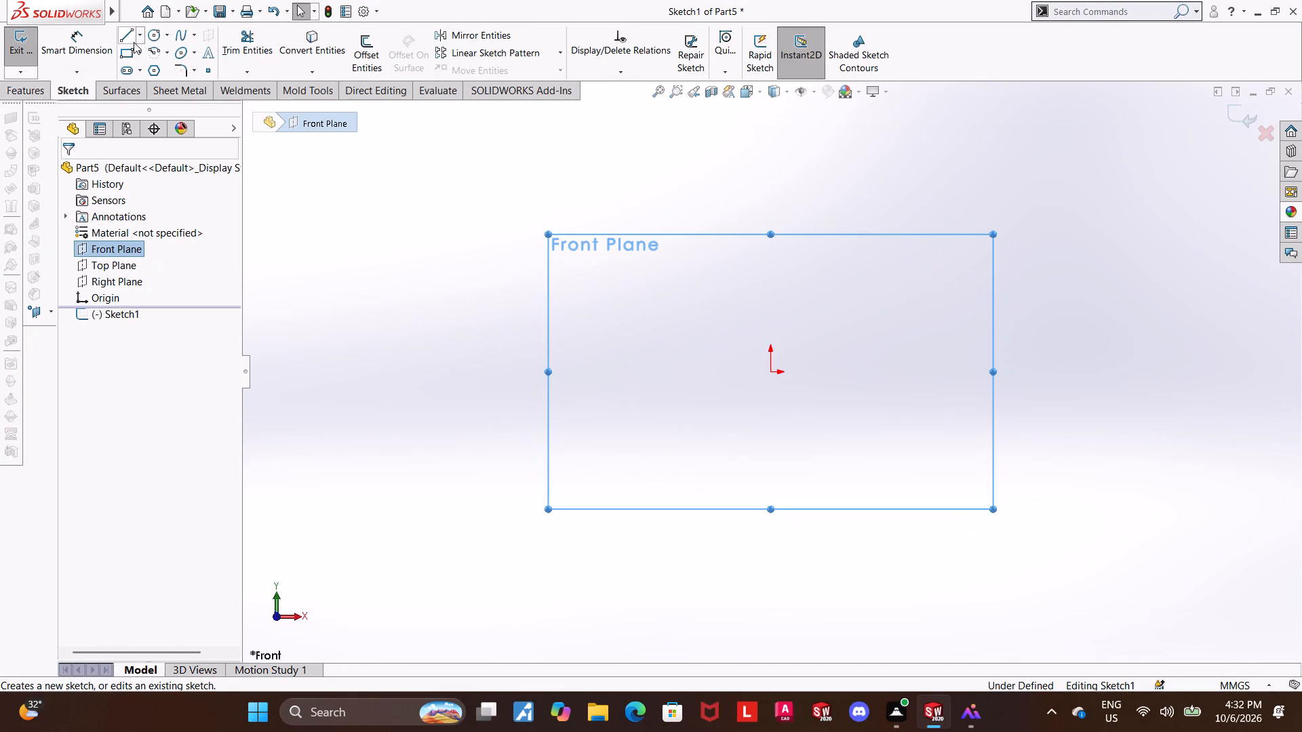
click(155, 35)
click(770, 372)
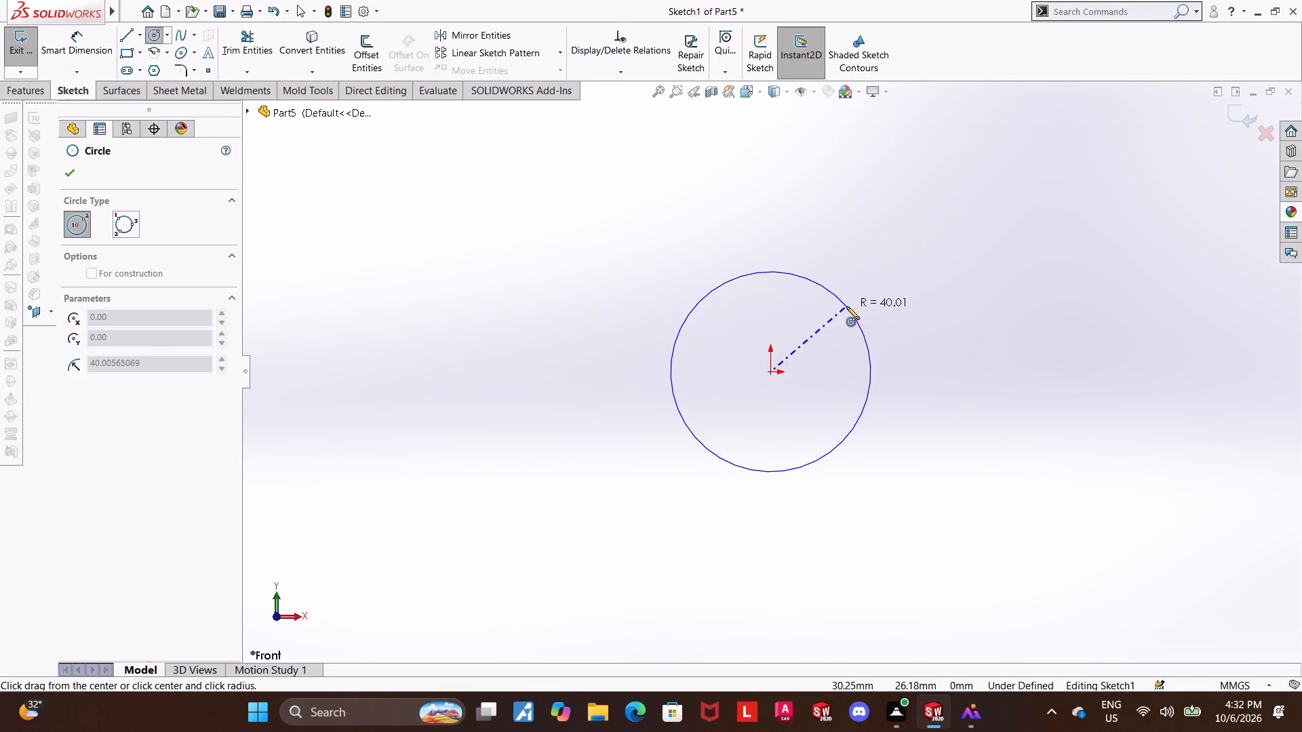
click(846, 306)
key(Escape)
click(100, 41)
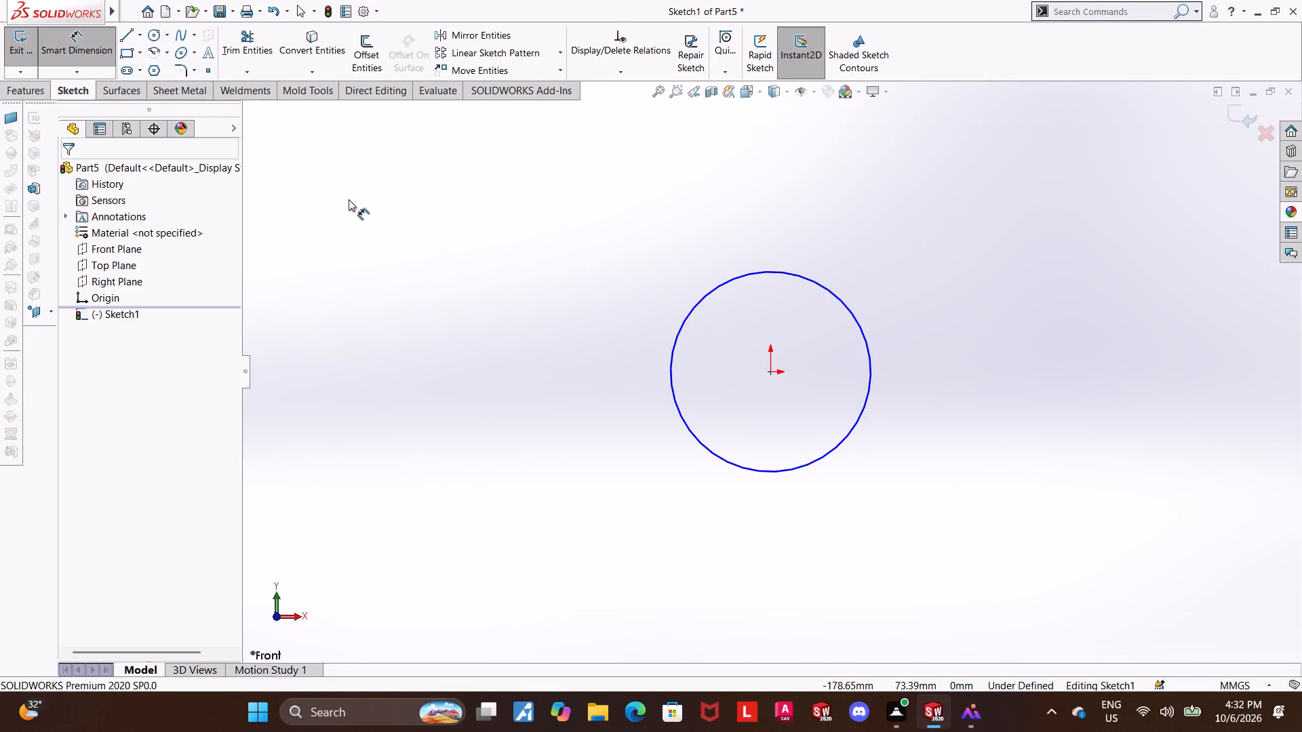
click(736, 277)
click(733, 245)
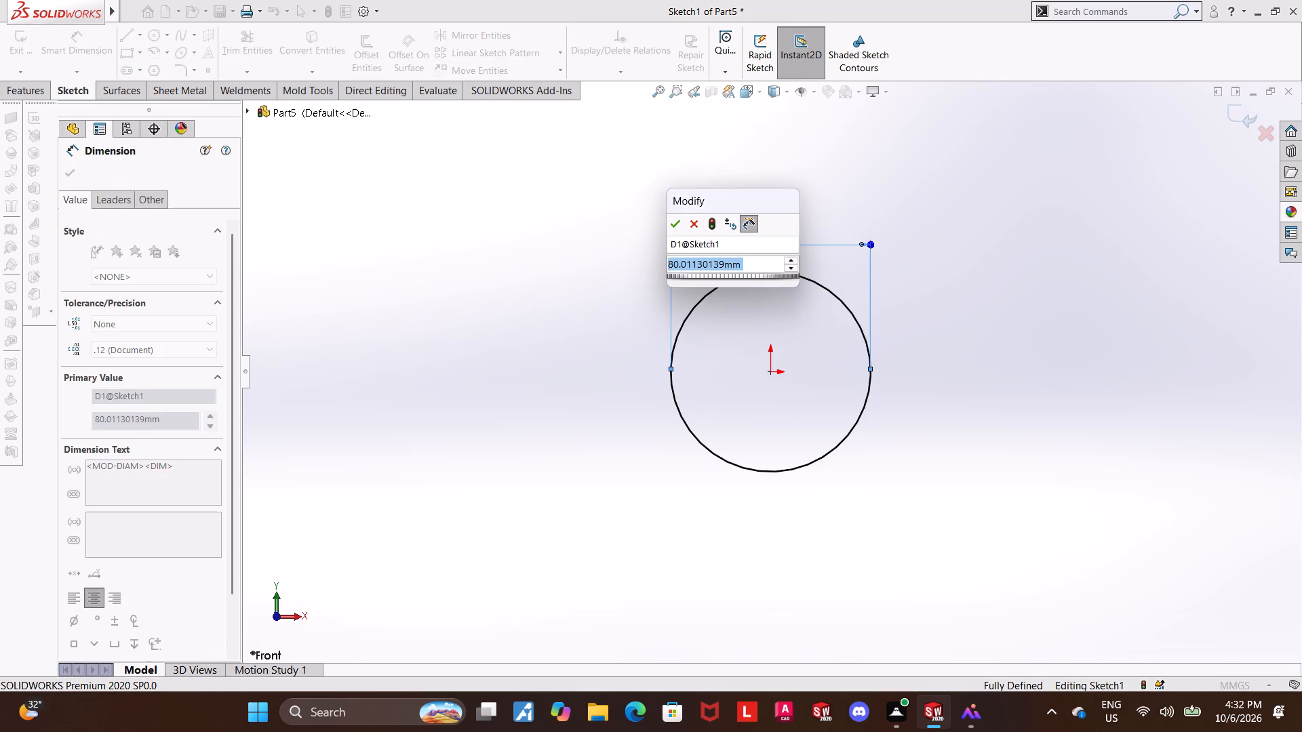
text(56)
key(Return)
key(Escape)
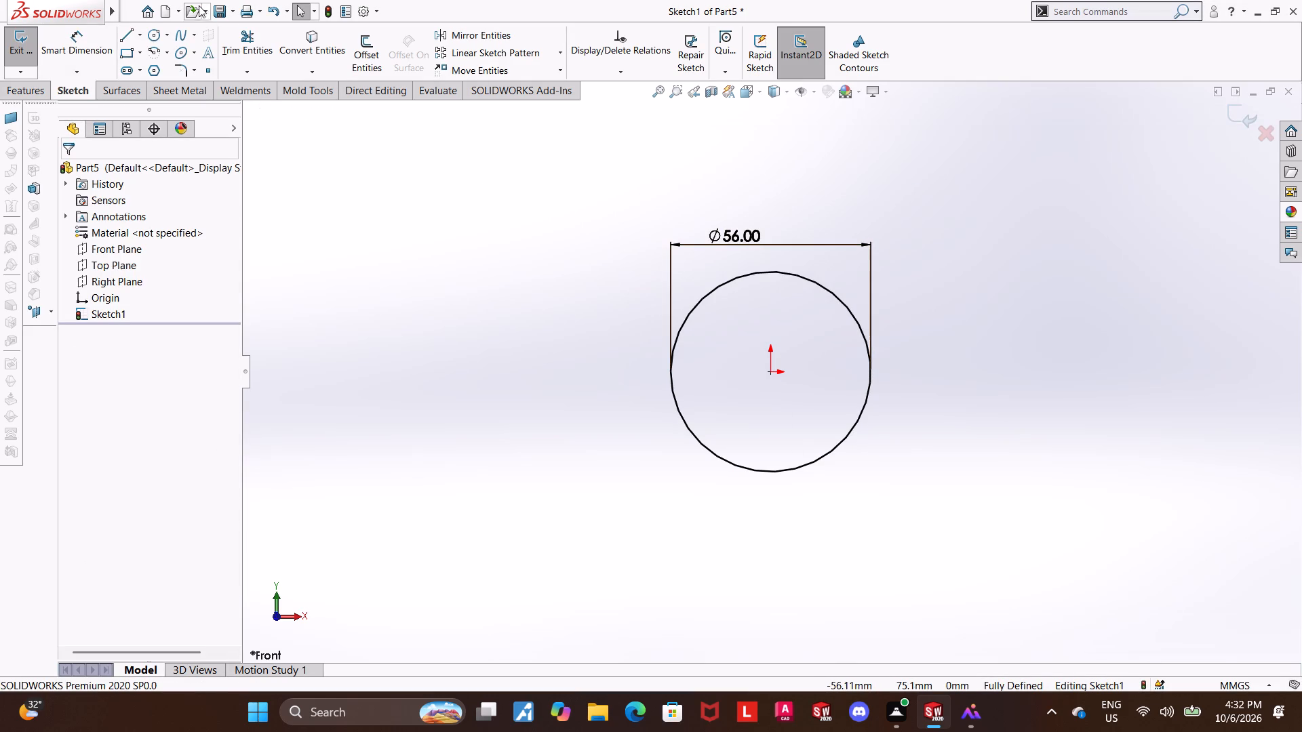
Add a concentric inner circle at the origin with a diameter of 30 mm, and finish the sketch.
click(156, 35)
click(772, 373)
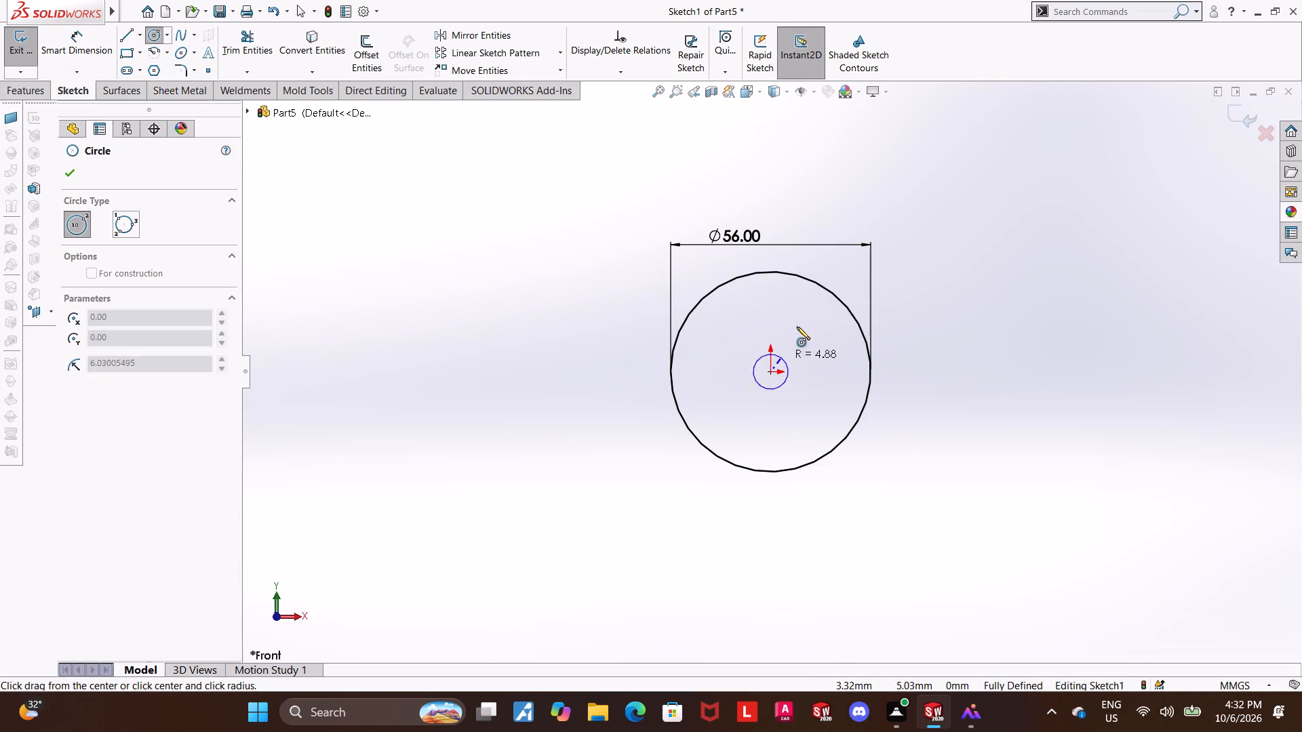
click(809, 301)
key(Escape)
key(Escape)
drag(81, 42, 99, 40)
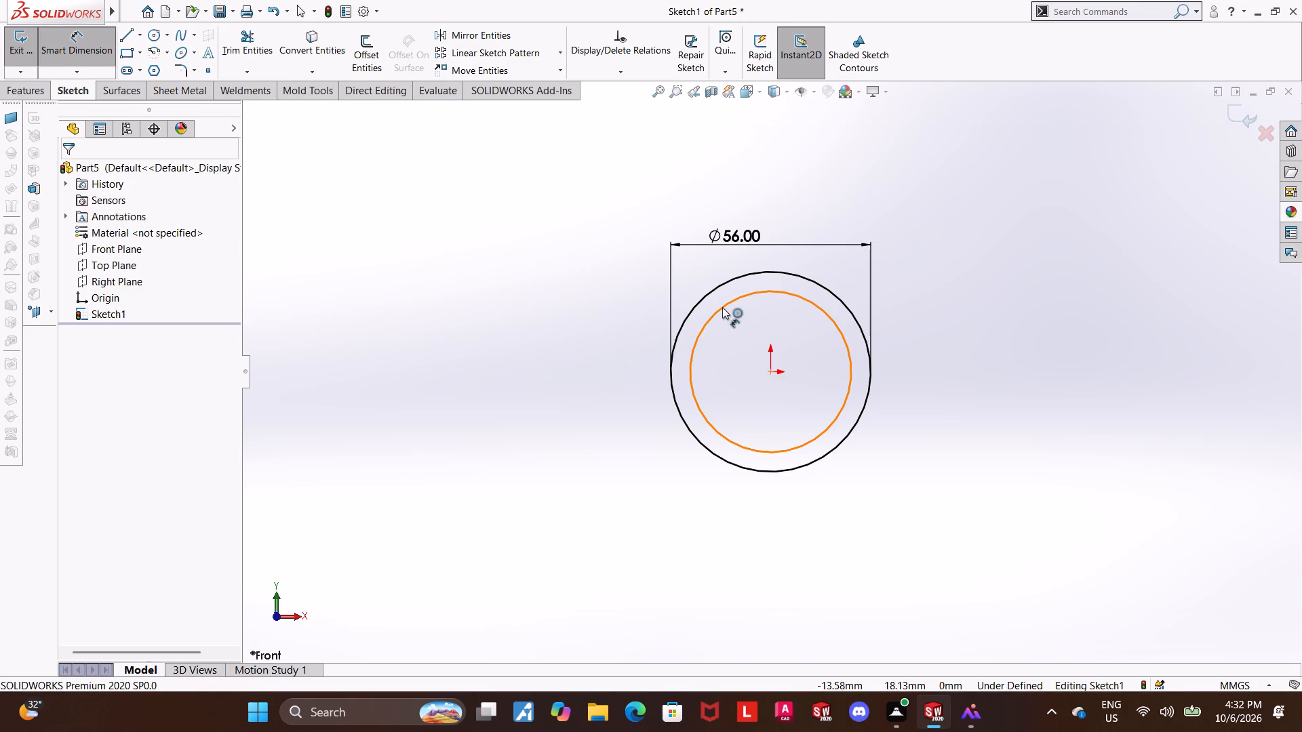
click(722, 307)
click(642, 387)
text(30)
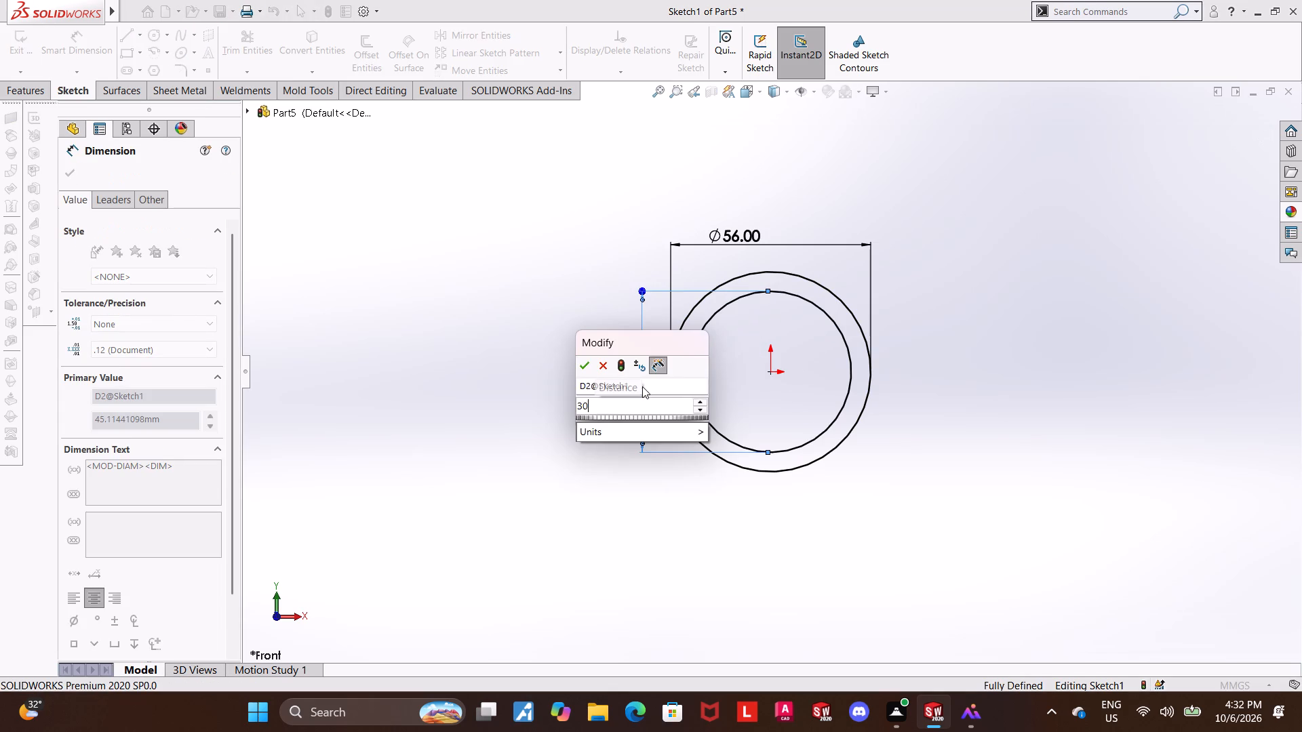
key(Return)
key(Escape)
key(Escape)
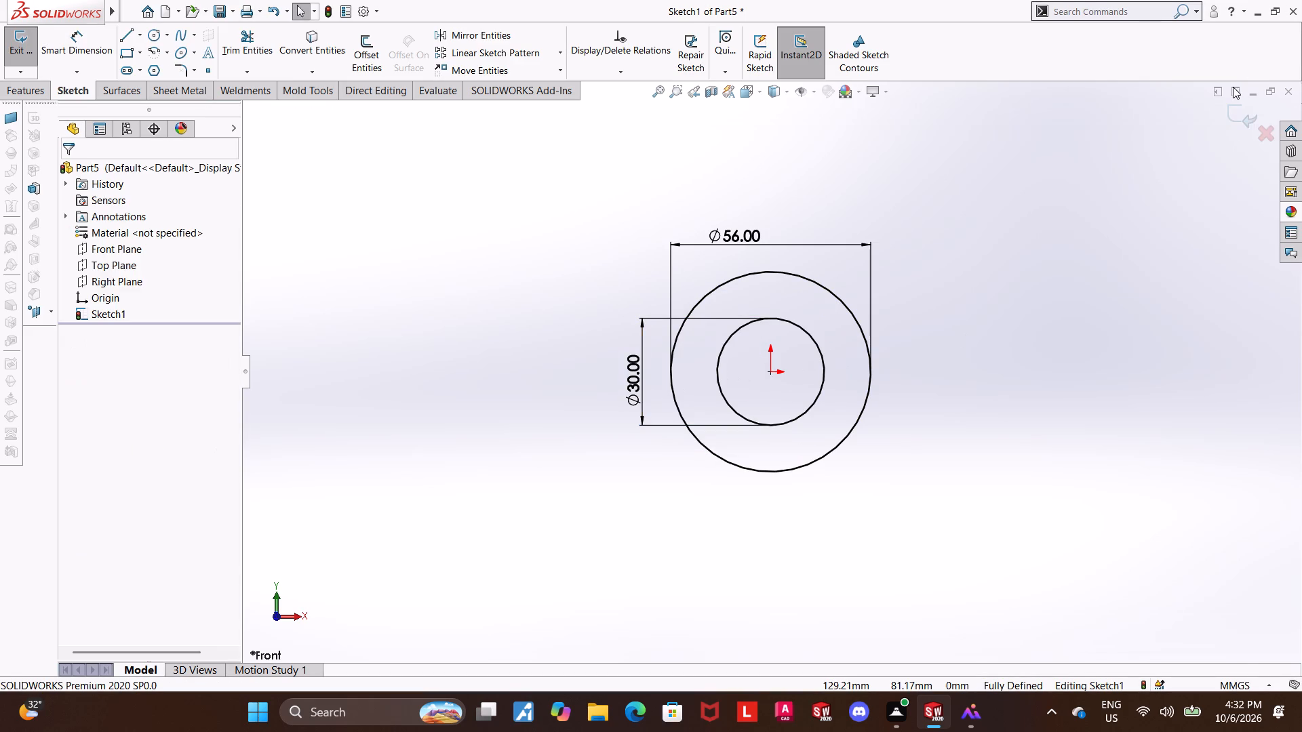
click(1240, 113)
Extrude the ring profile as a boss with the Mid Plane end condition and a depth of 16*5, giving 80 mm.
scroll(791, 241, up, 1)
middle_drag(796, 246, 810, 264)
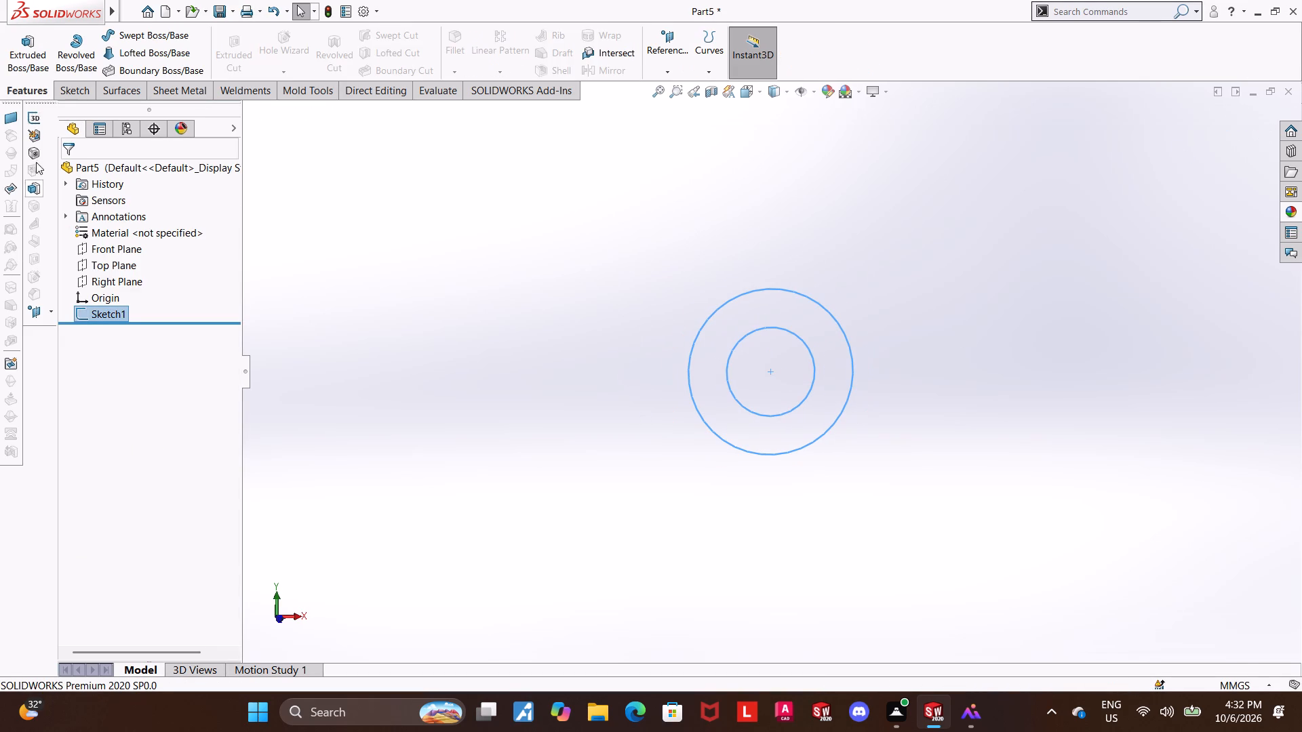
click(37, 41)
middle_drag(243, 254, 265, 270)
click(157, 267)
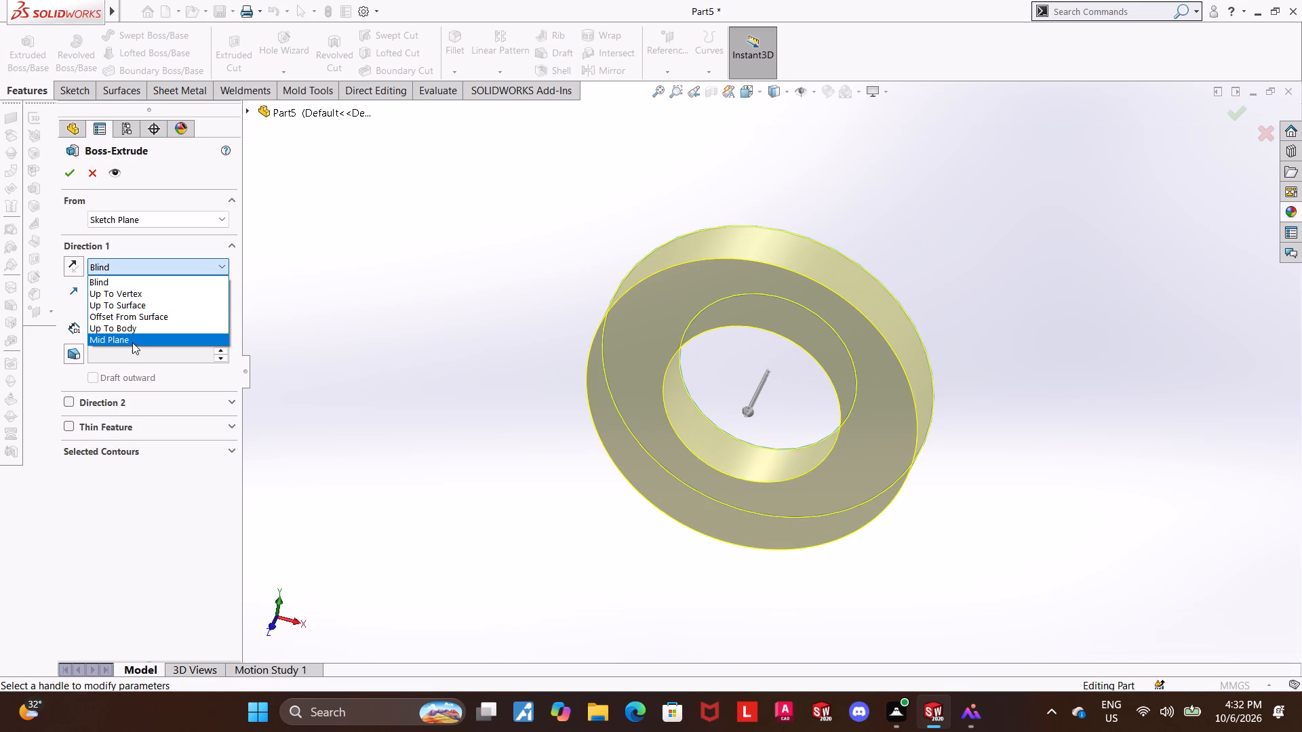
click(132, 343)
middle_drag(423, 303, 473, 338)
middle_drag(443, 300, 465, 205)
middle_drag(477, 234, 494, 243)
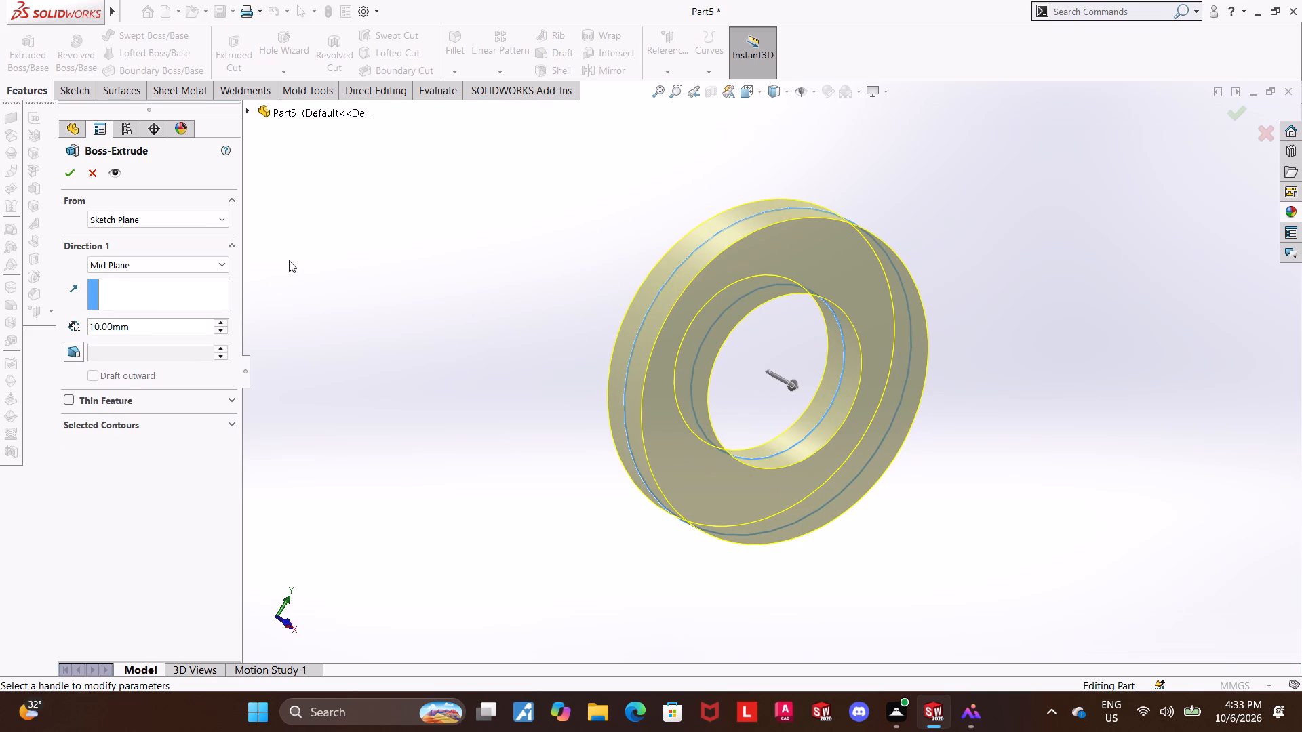
click(136, 325)
drag(152, 323, 71, 325)
text(16)
text(*5)
key(Return)
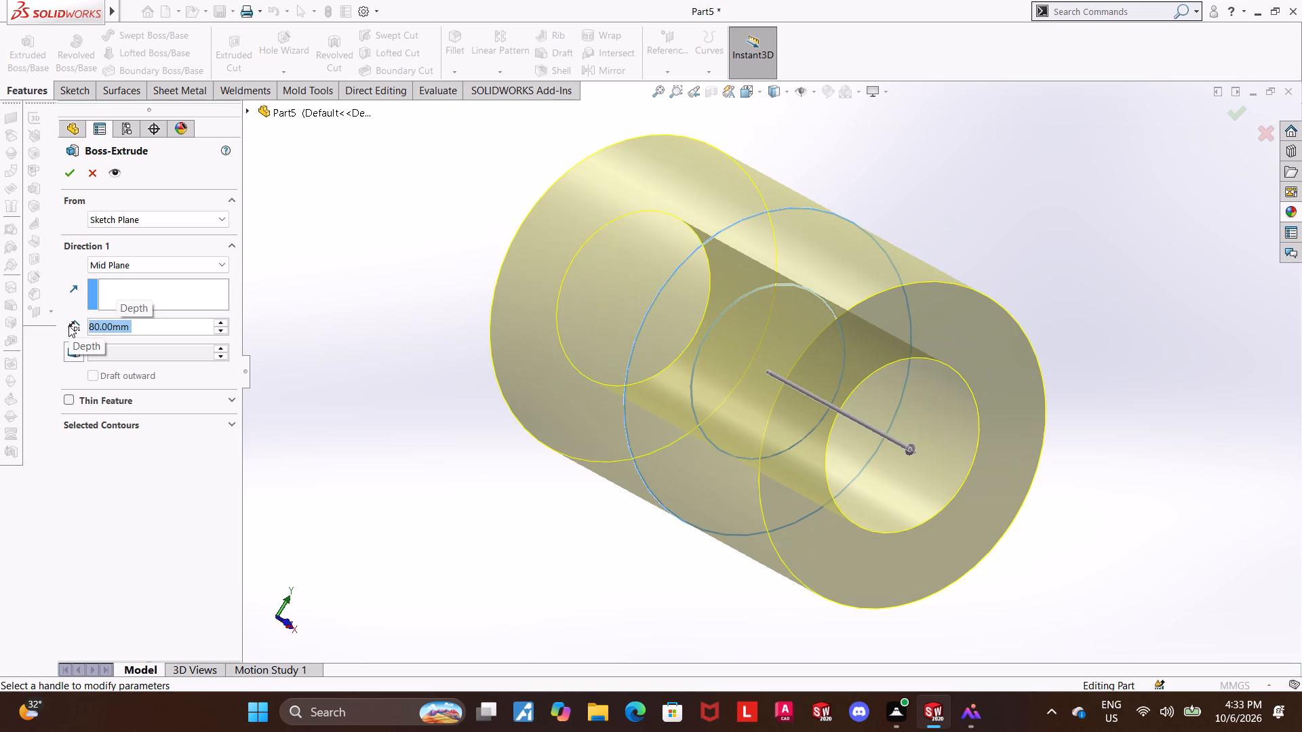
click(68, 170)
click(351, 359)
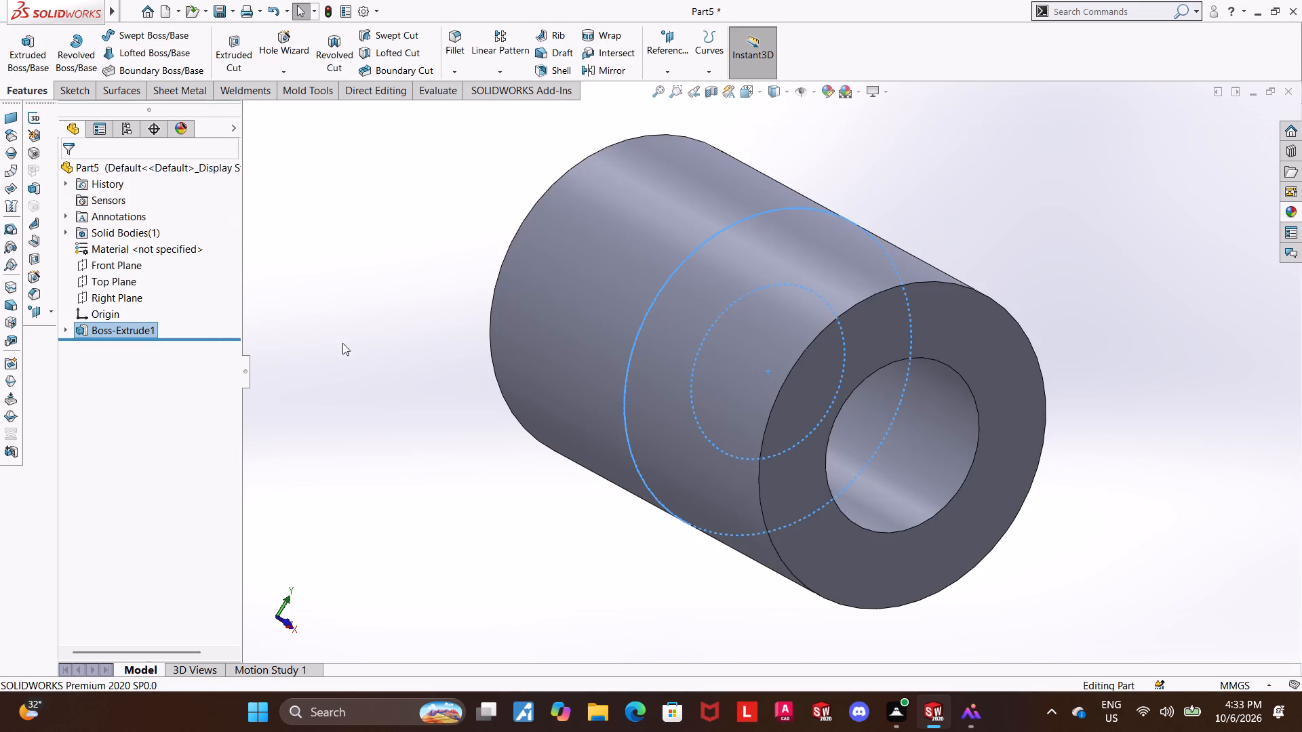
In a new Front Plane sketch, draw the arm's upper edge from the ring's top: about 130 mm line, 17 mm radius arc, 83 mm line.
scroll(380, 360, up, 3)
scroll(821, 355, up, 1)
middle_drag(832, 346, 801, 326)
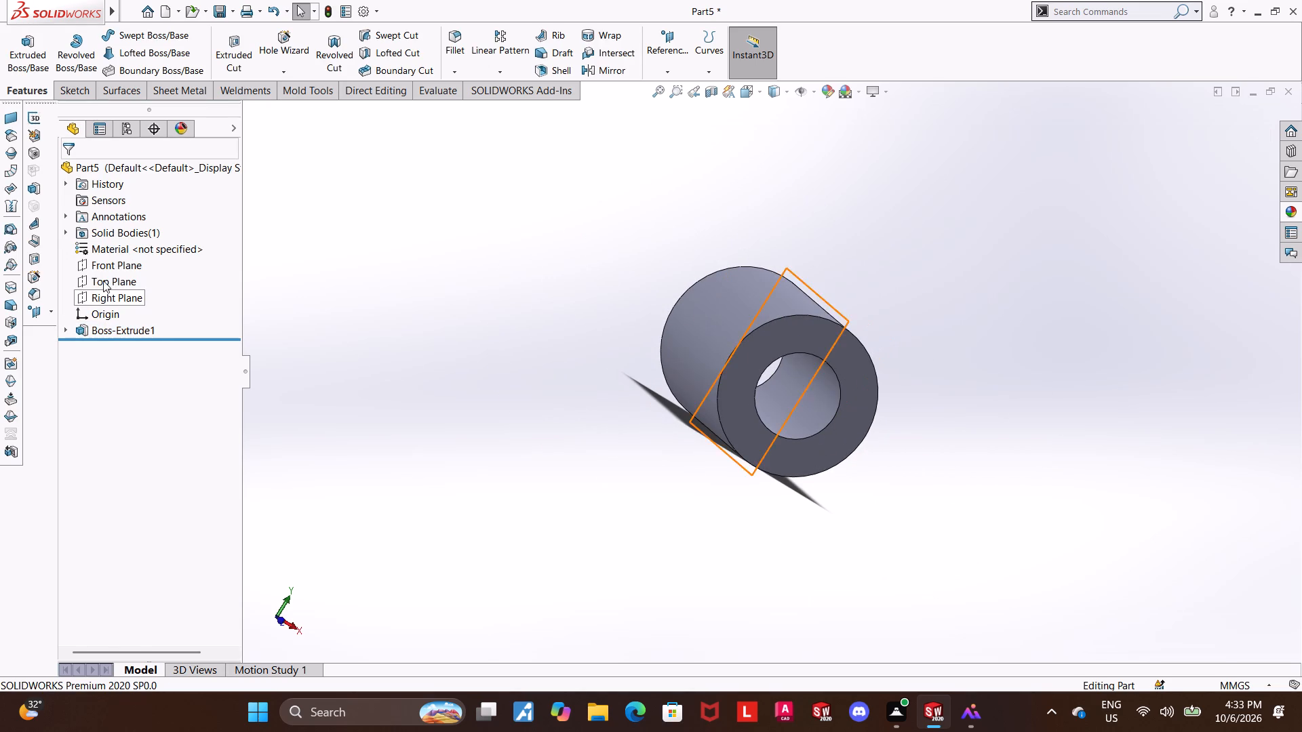
click(108, 268)
click(116, 254)
click(119, 340)
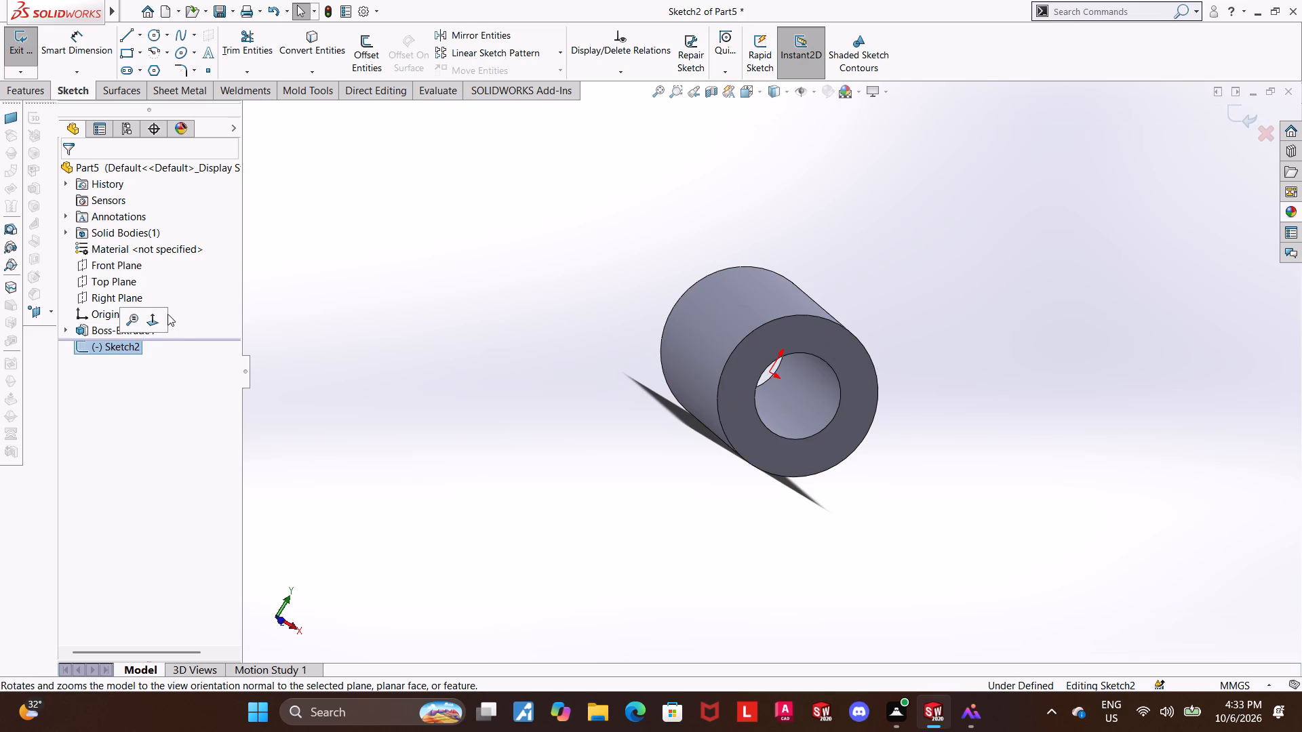
click(158, 314)
scroll(934, 368, up, 10)
scroll(964, 370, down, 3)
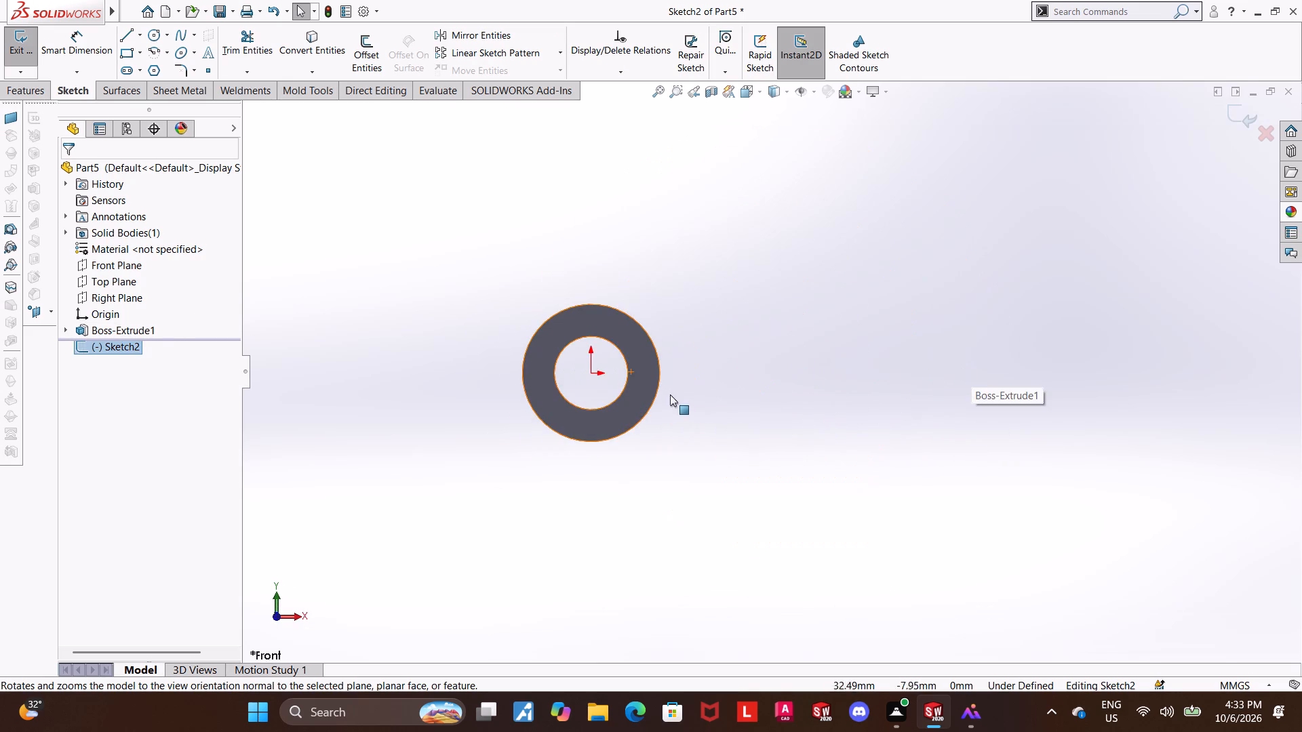
scroll(670, 394, down, 3)
click(126, 30)
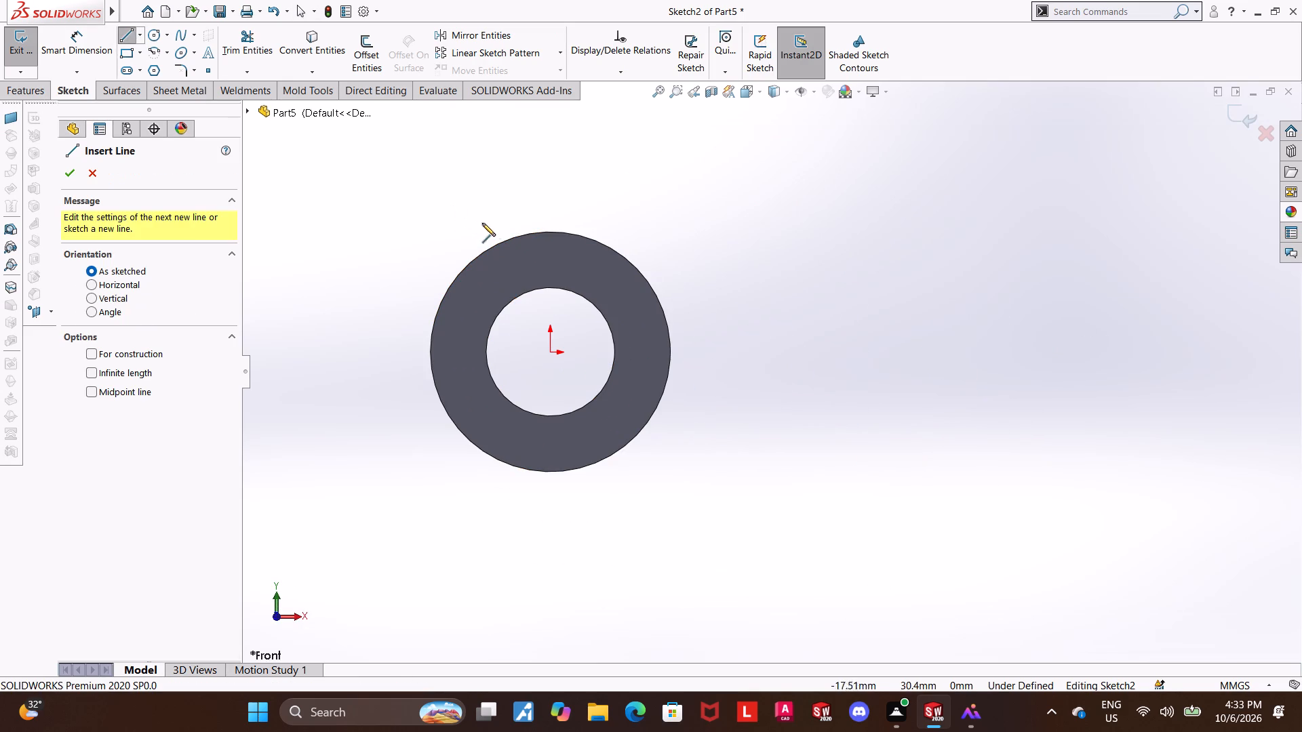
click(549, 232)
scroll(856, 259, up, 4)
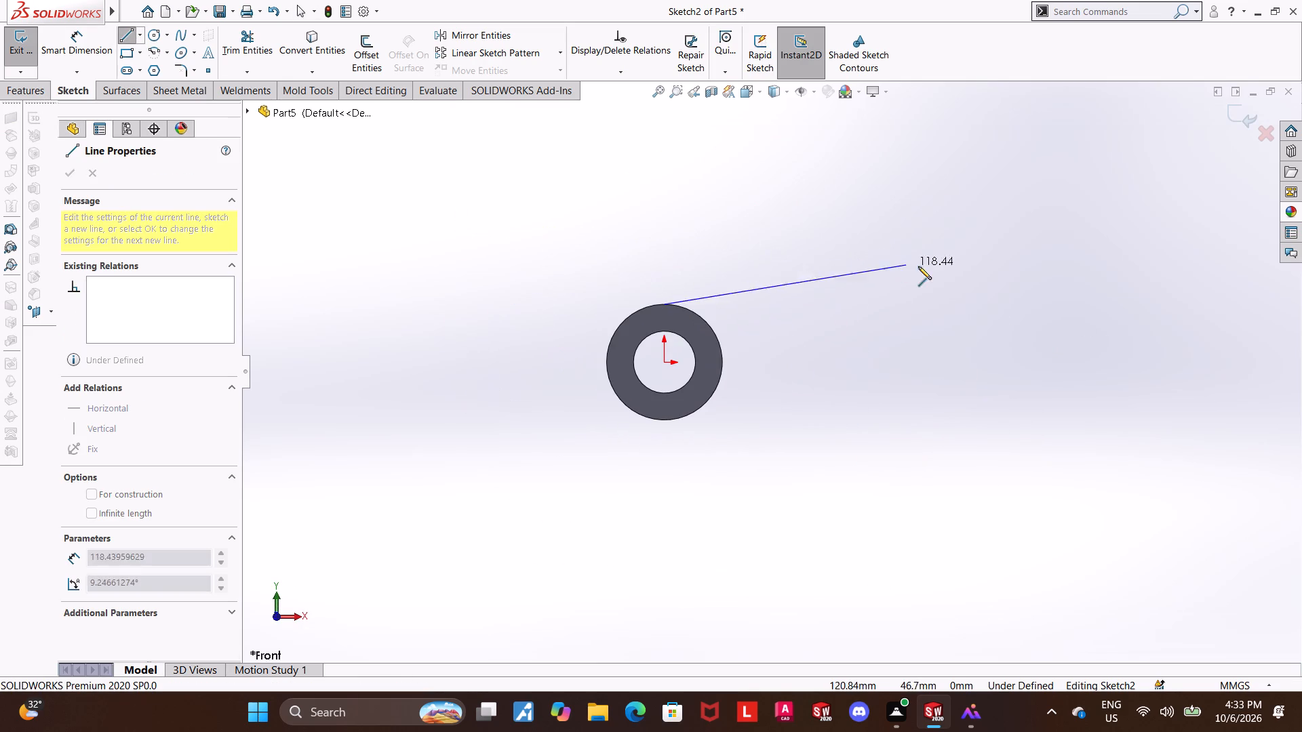
click(932, 307)
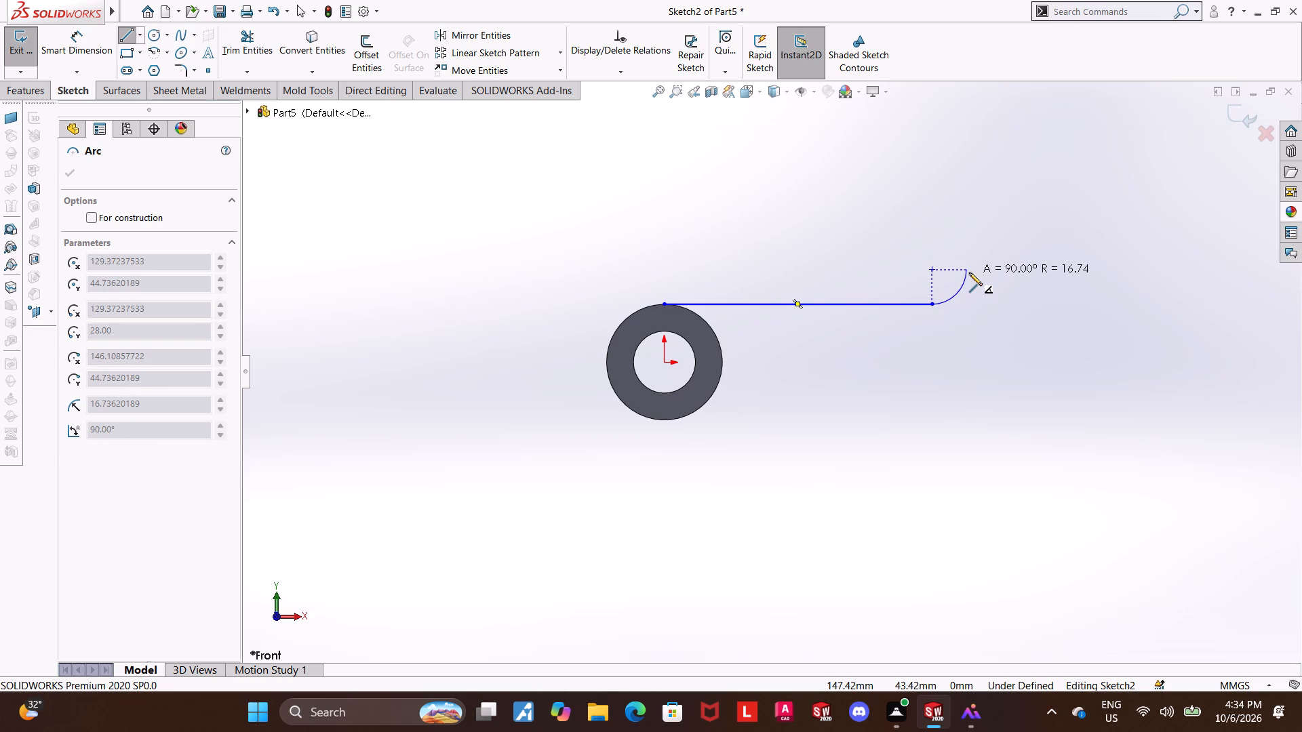
click(969, 272)
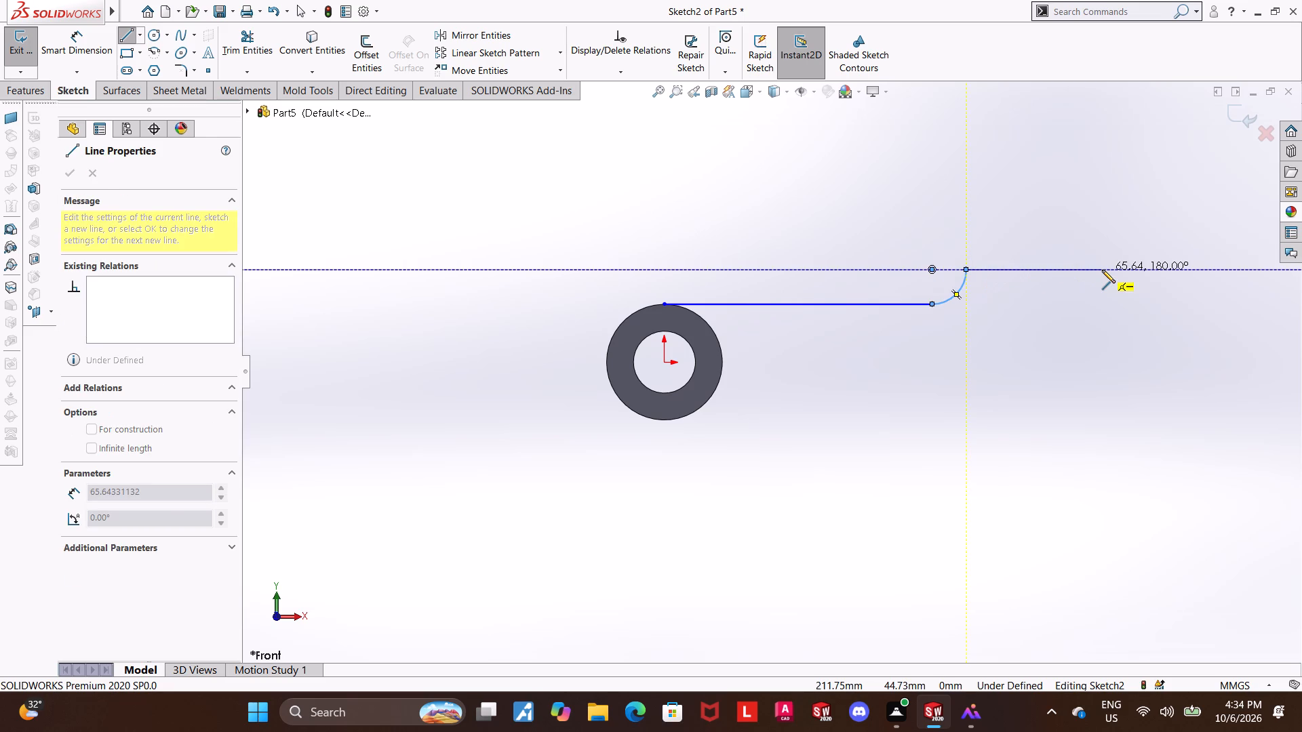
click(1138, 270)
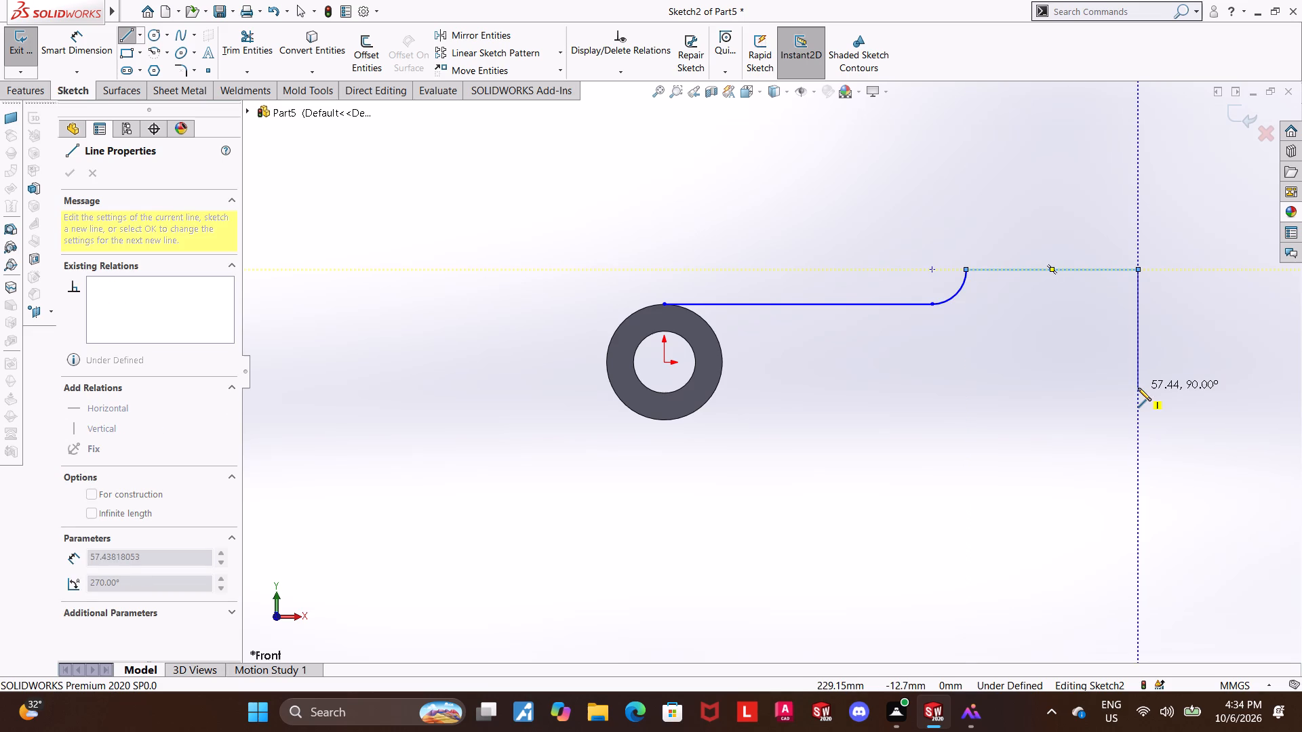
Continue the outline down about 57 mm at the far end, then back along a lower edge with two rounded corners to the ring's bottom.
click(1138, 388)
click(1033, 387)
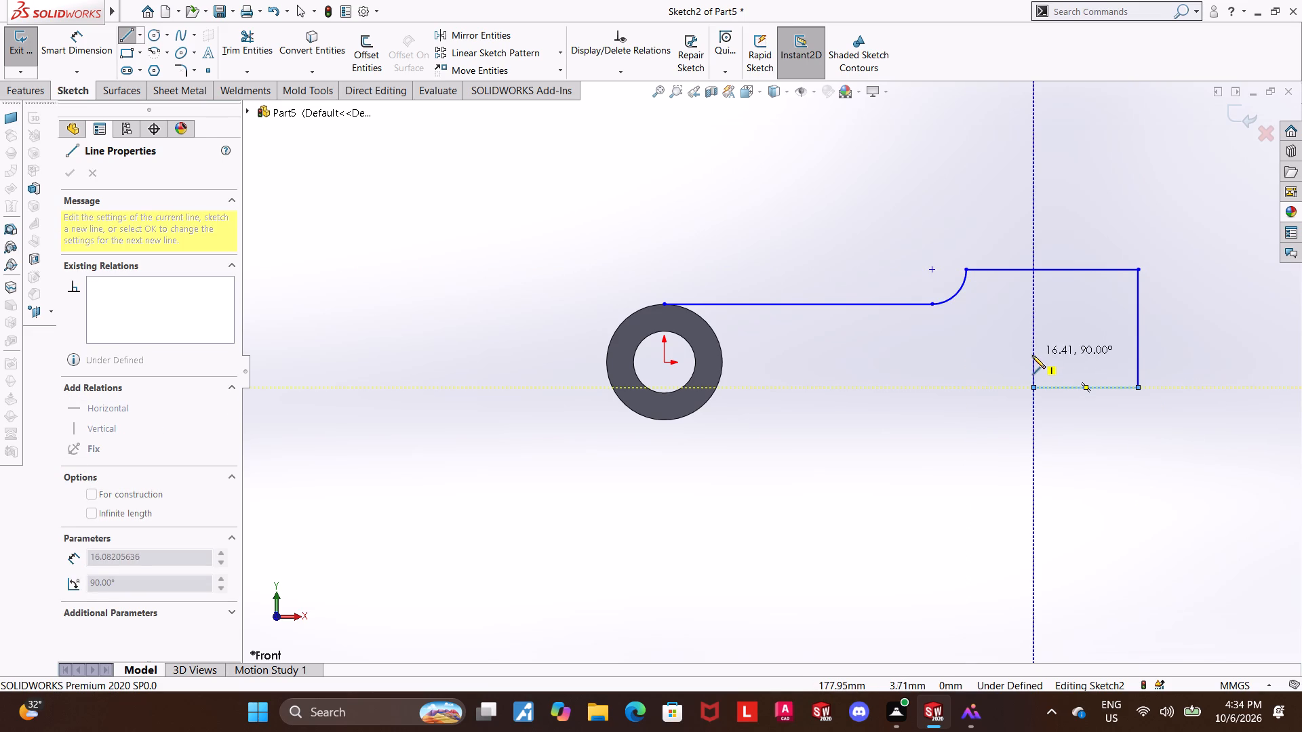
click(1031, 362)
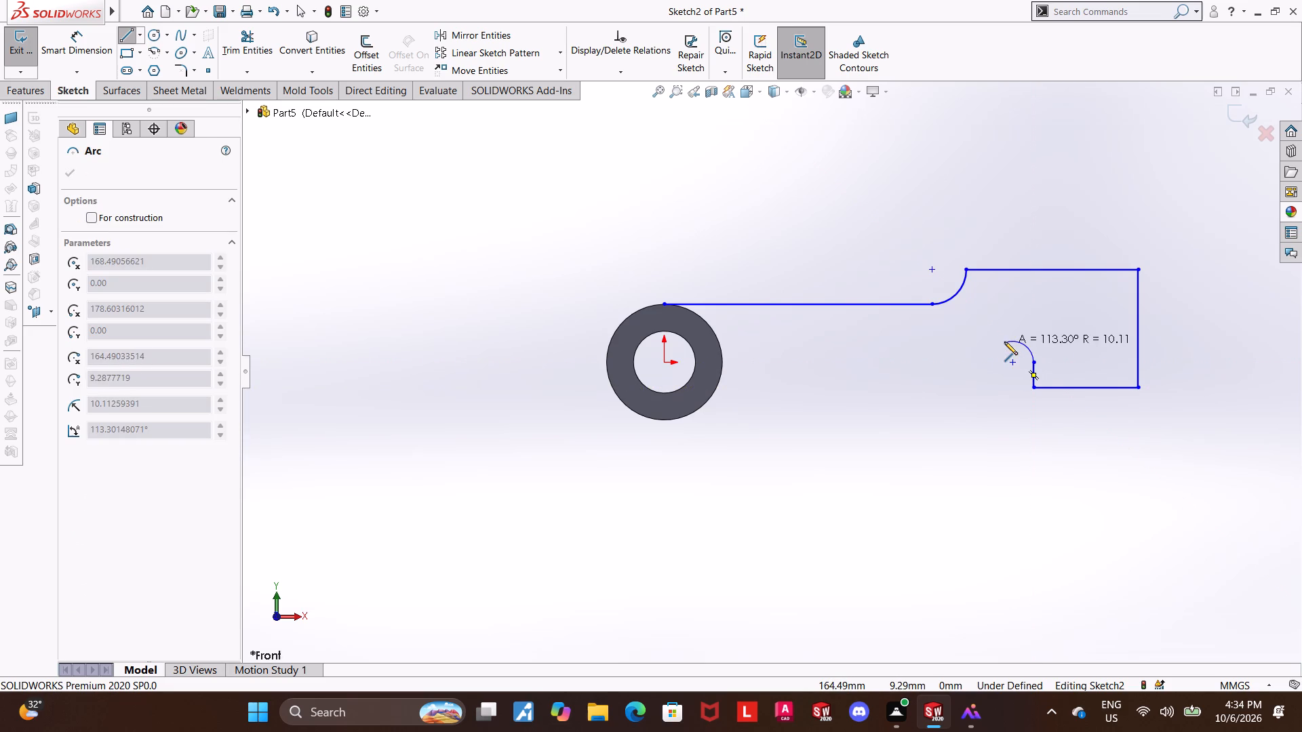
click(1010, 343)
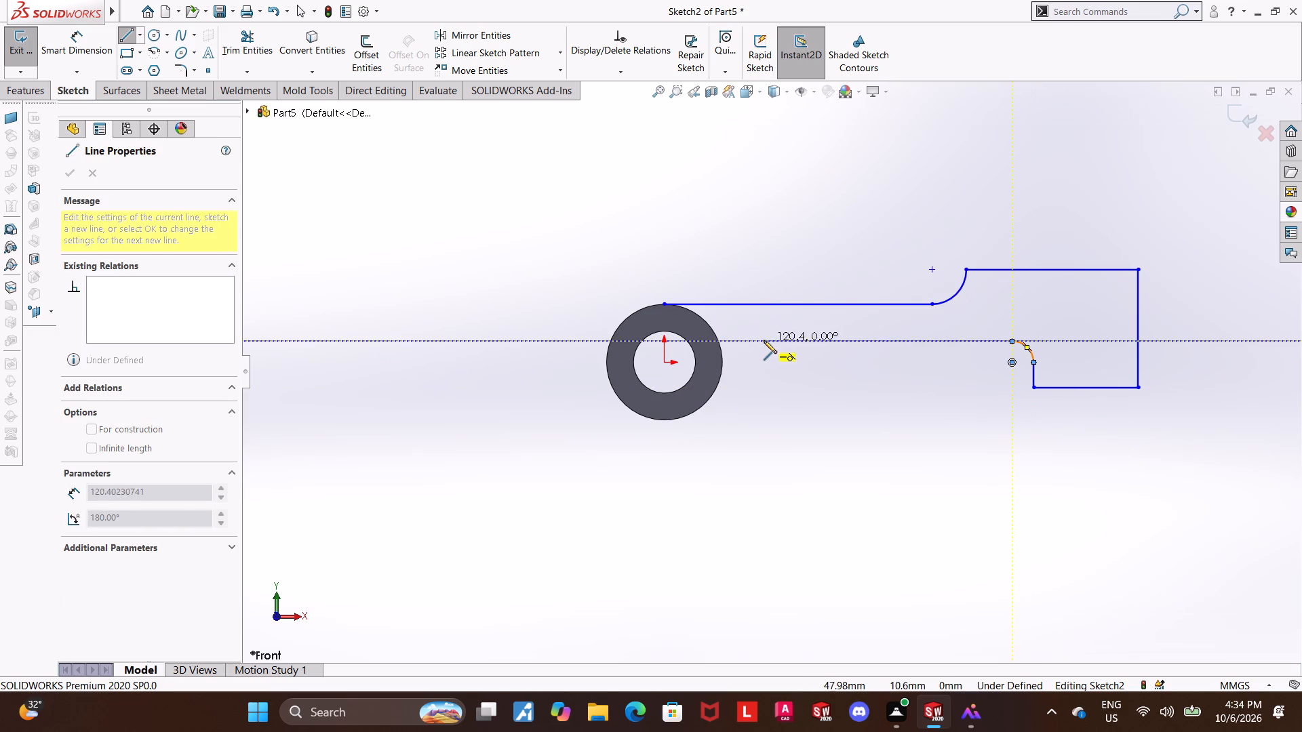
click(776, 341)
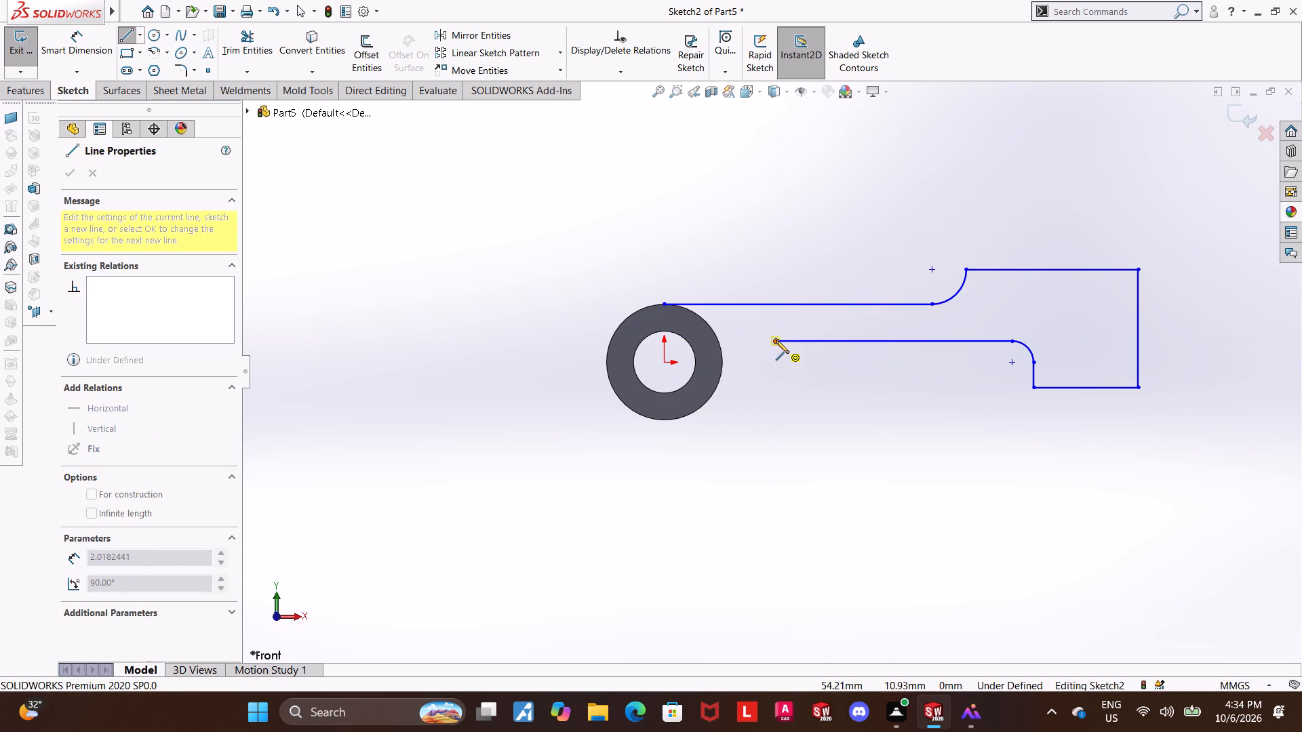
click(752, 360)
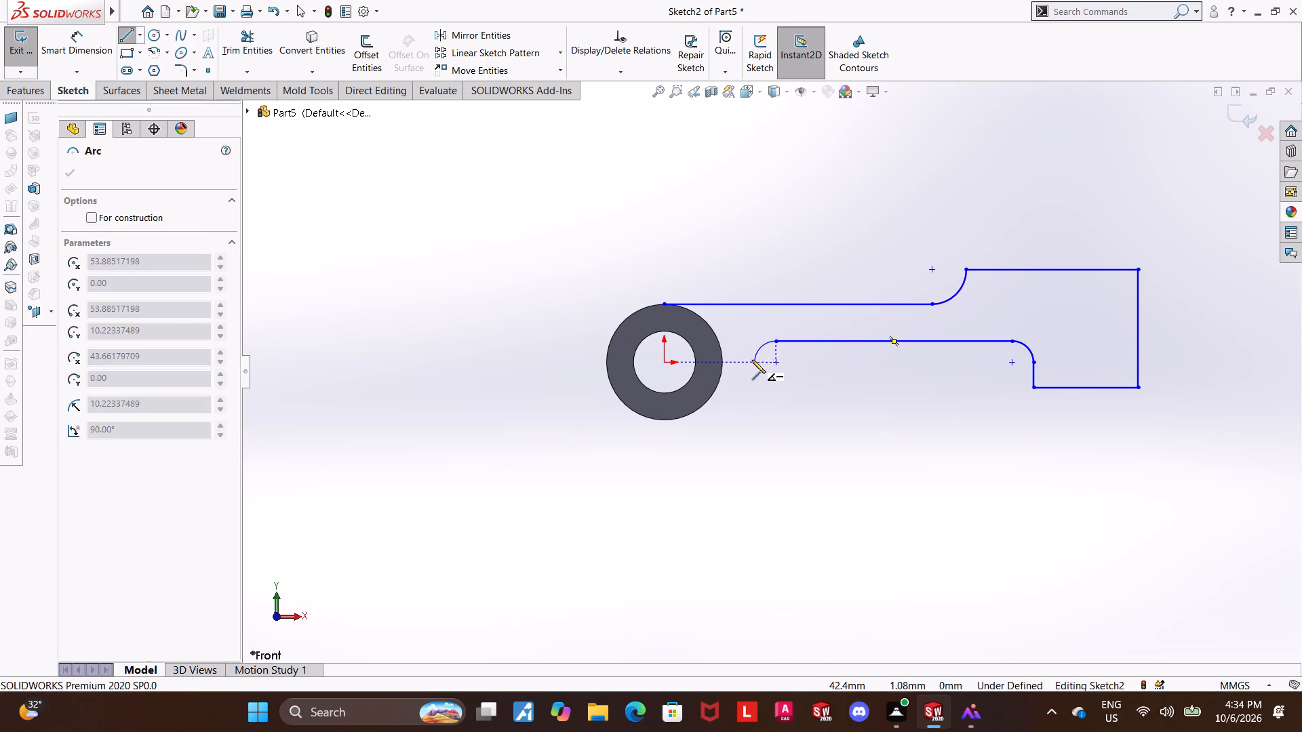
click(754, 422)
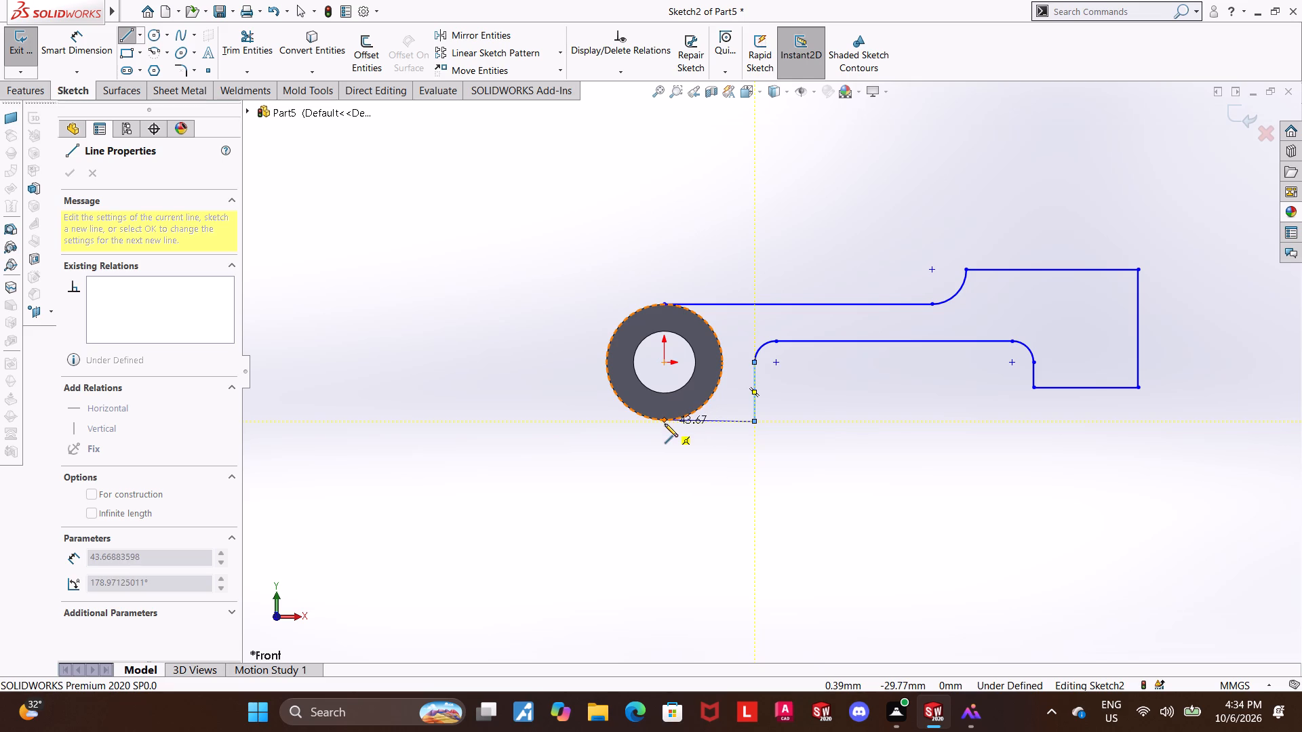
click(663, 421)
key(Escape)
key(Escape)
key(Escape)
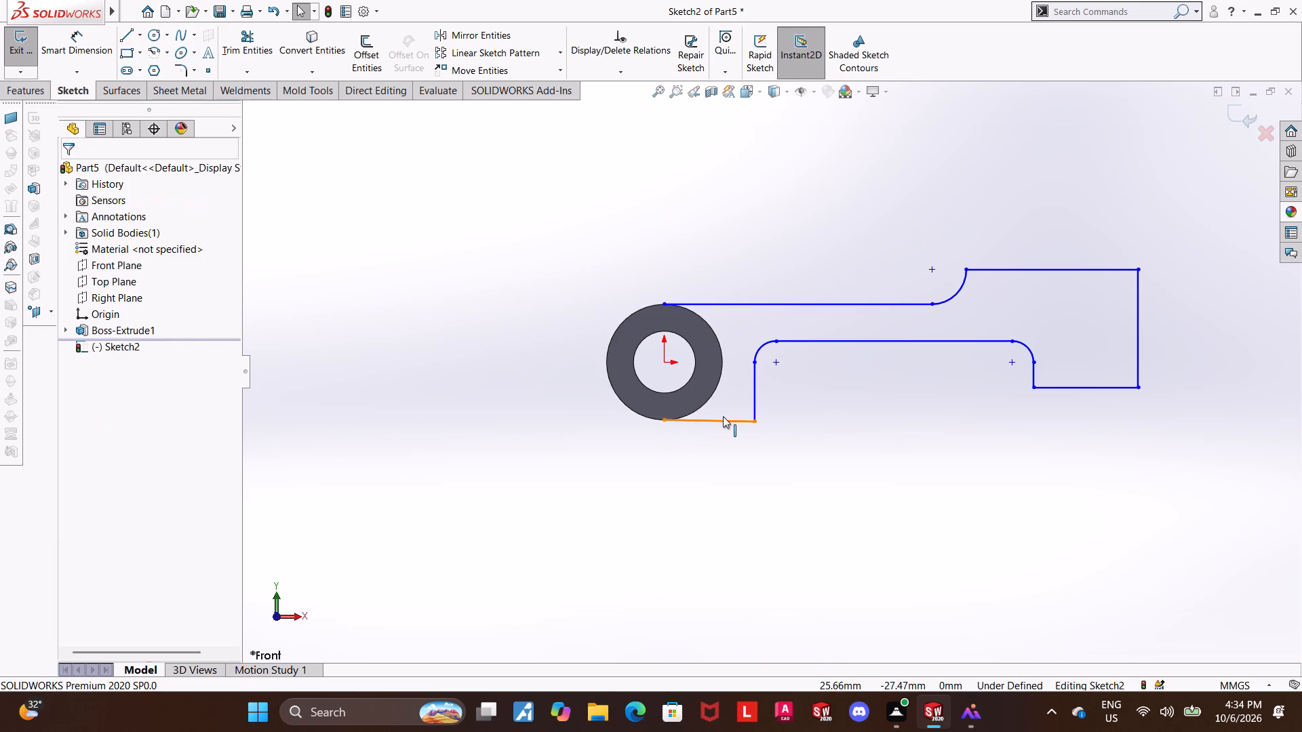
Make the short line at the ring's bottom horizontal.
right_click(724, 421)
click(735, 387)
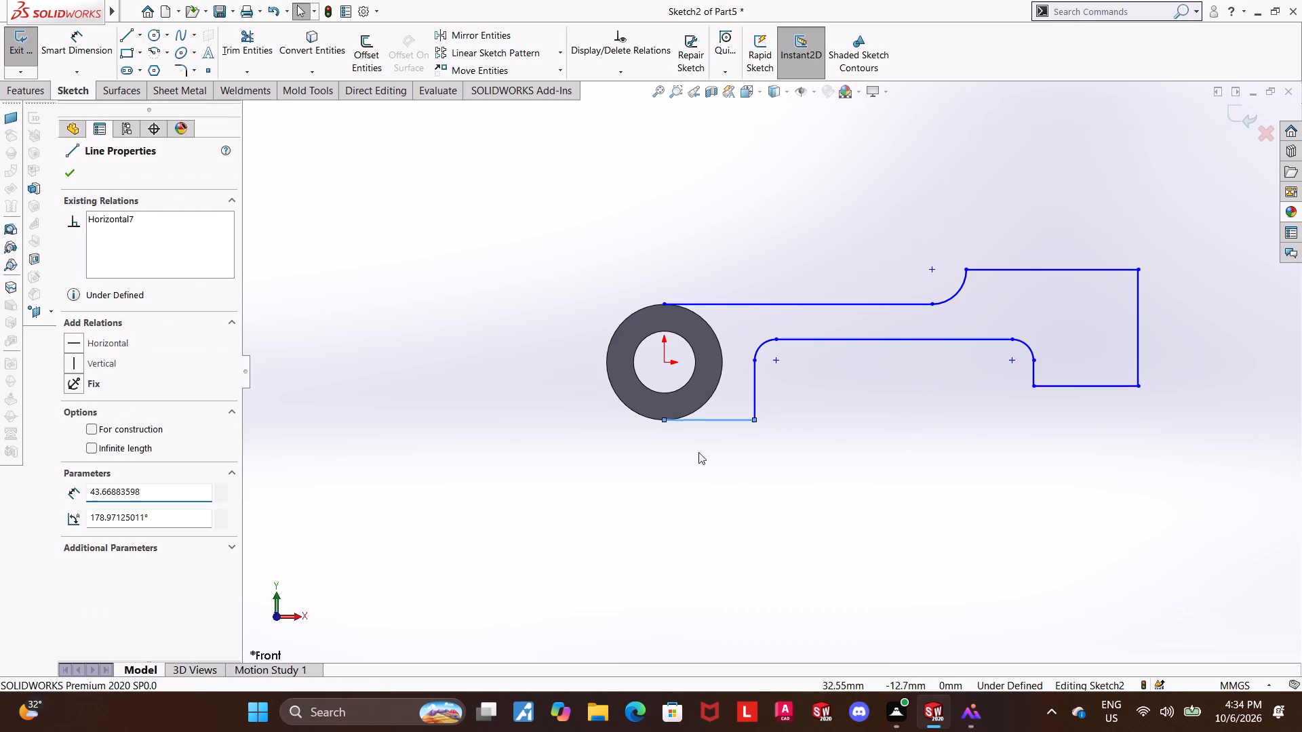
click(660, 516)
Add a tangent relation between the bottom line and the ring's outer circular edge.
scroll(684, 453, down, 3)
key(Escape)
click(696, 373)
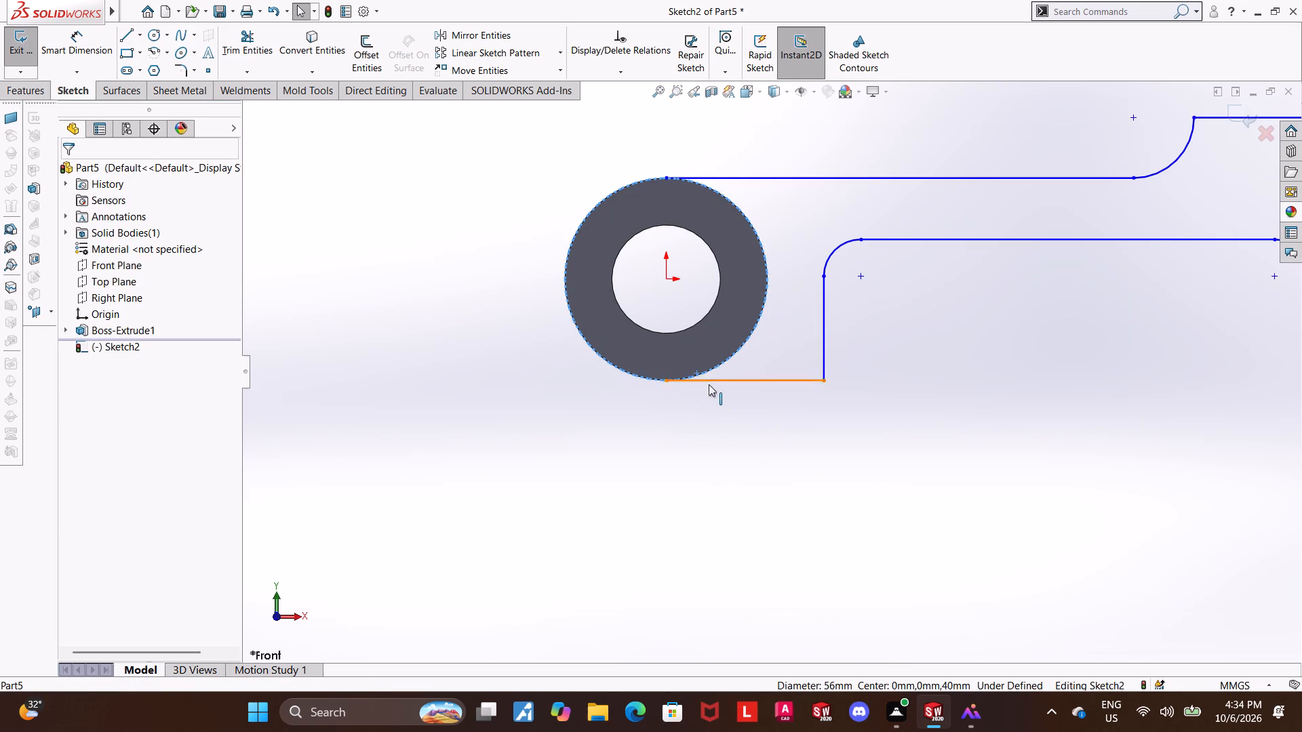
ctrl+click(709, 382)
click(77, 405)
click(718, 460)
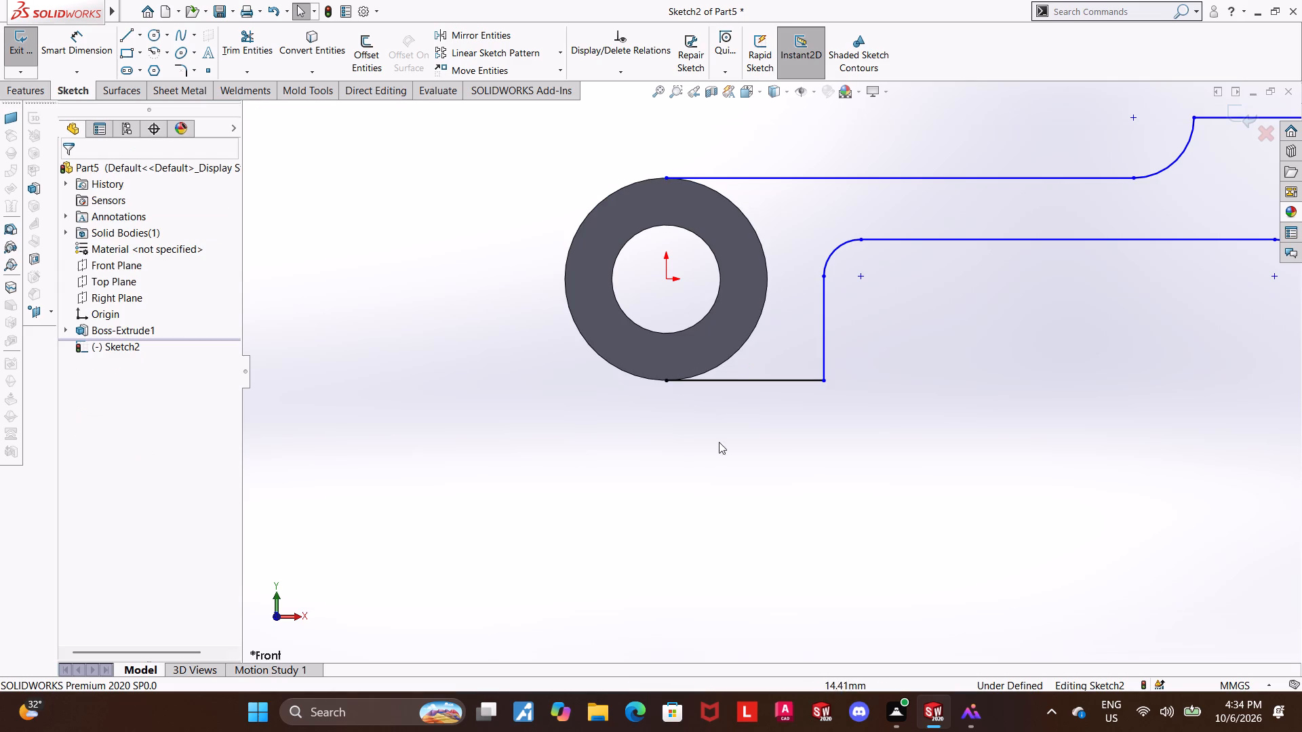
Make the bottom line's endpoint at the ring coincident with the ring's outer edge.
click(665, 382)
ctrl+click(651, 378)
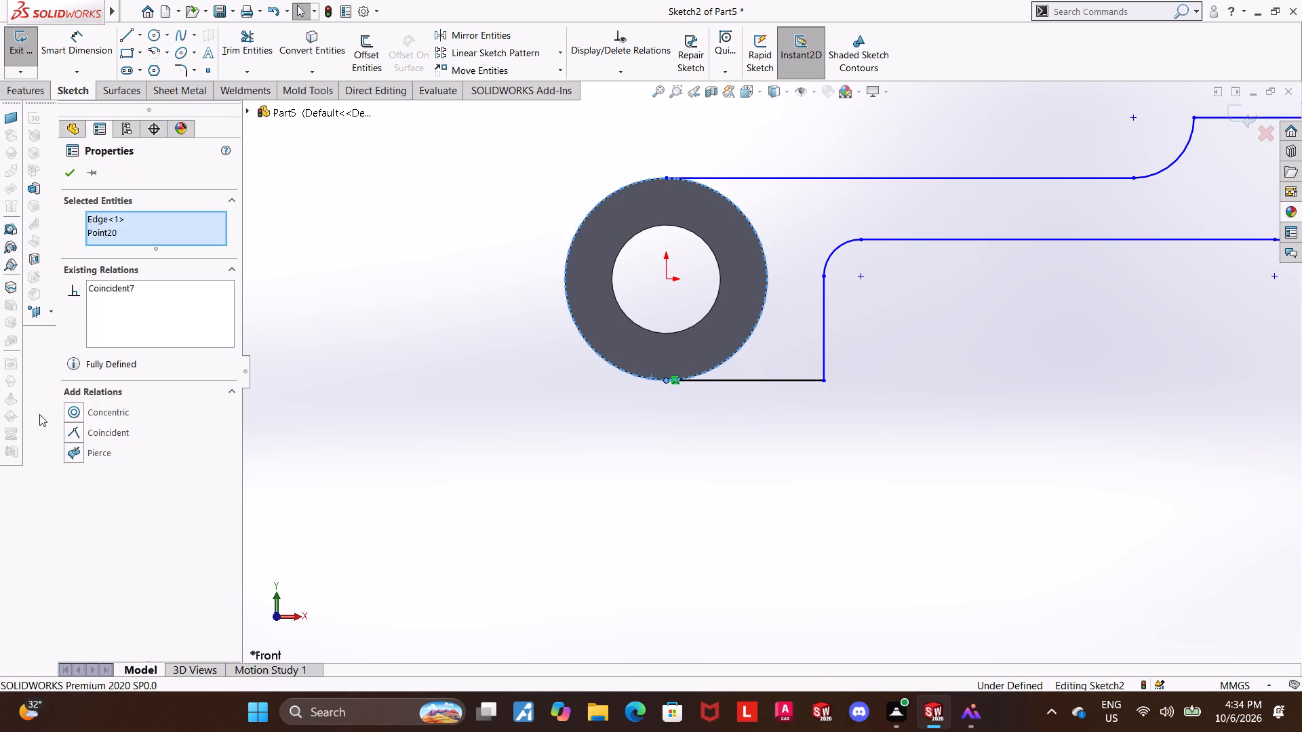
click(78, 428)
click(536, 460)
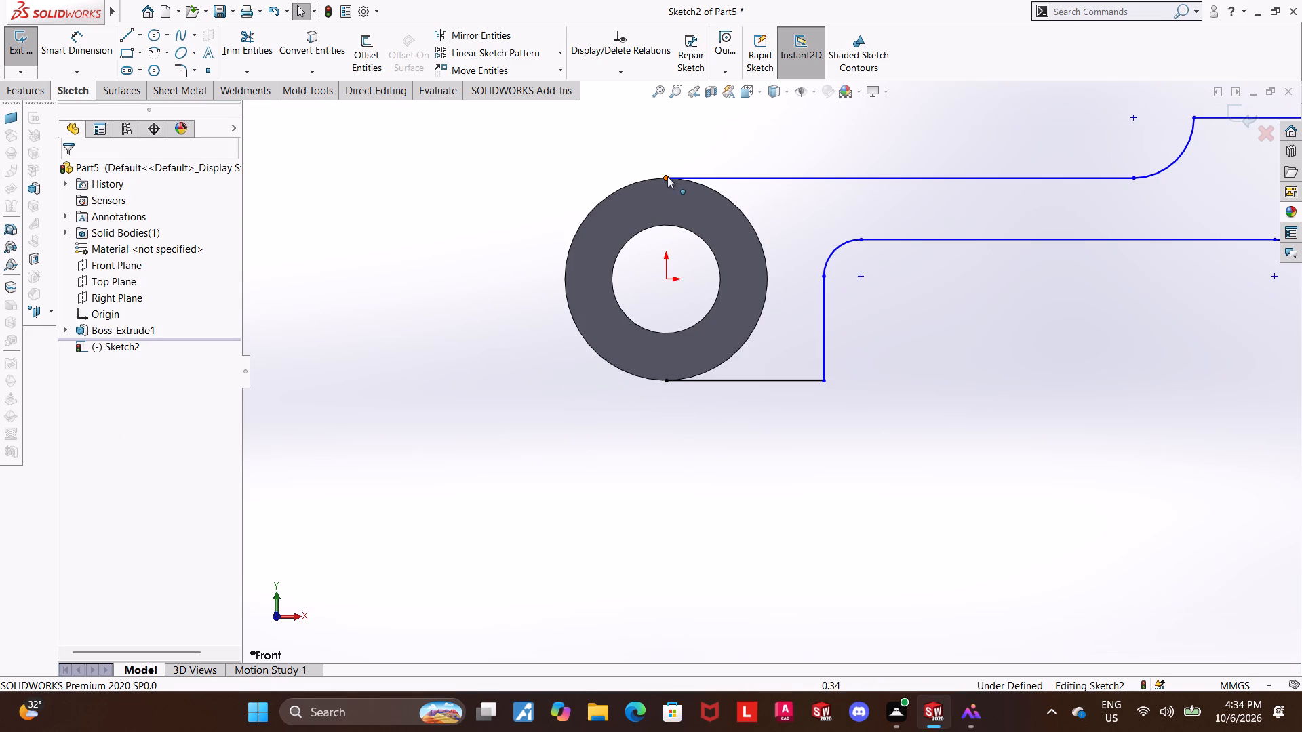
Add a tangent relation between the arm's long top line and the ring's outer circular edge.
click(690, 178)
ctrl+click(706, 184)
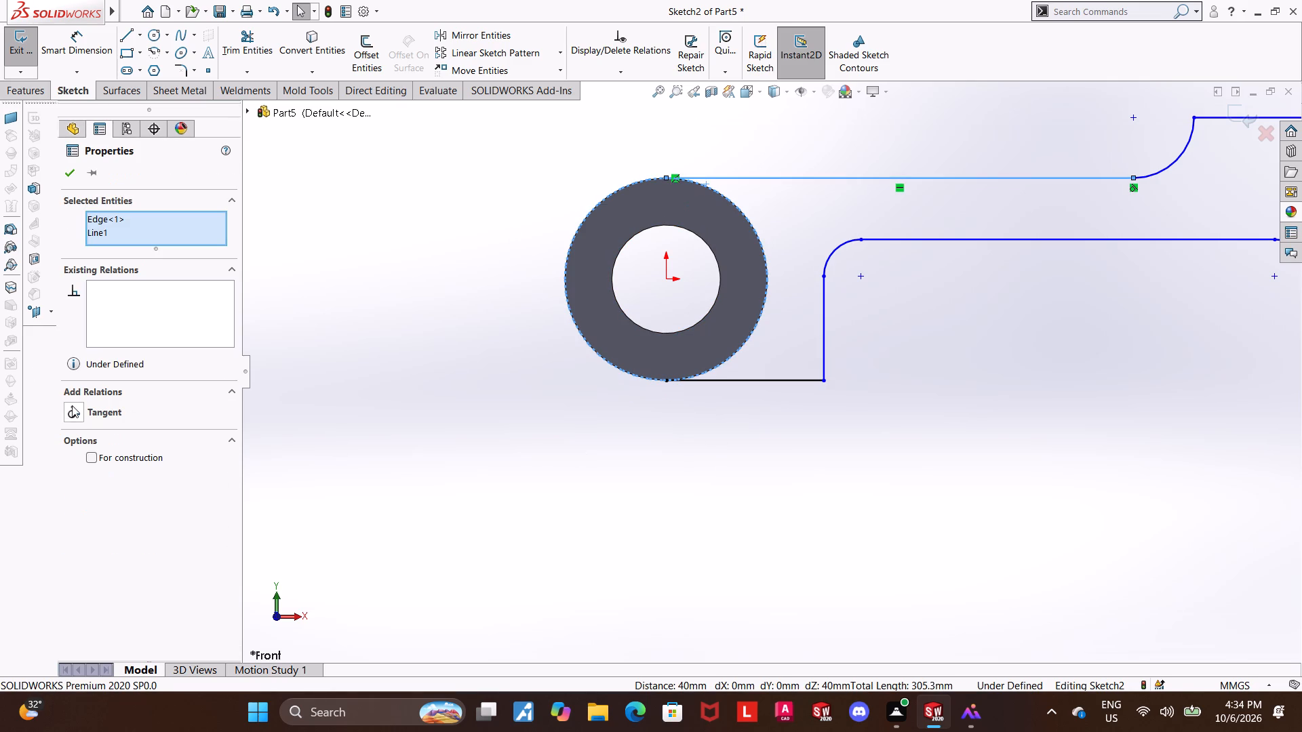
click(72, 413)
click(501, 415)
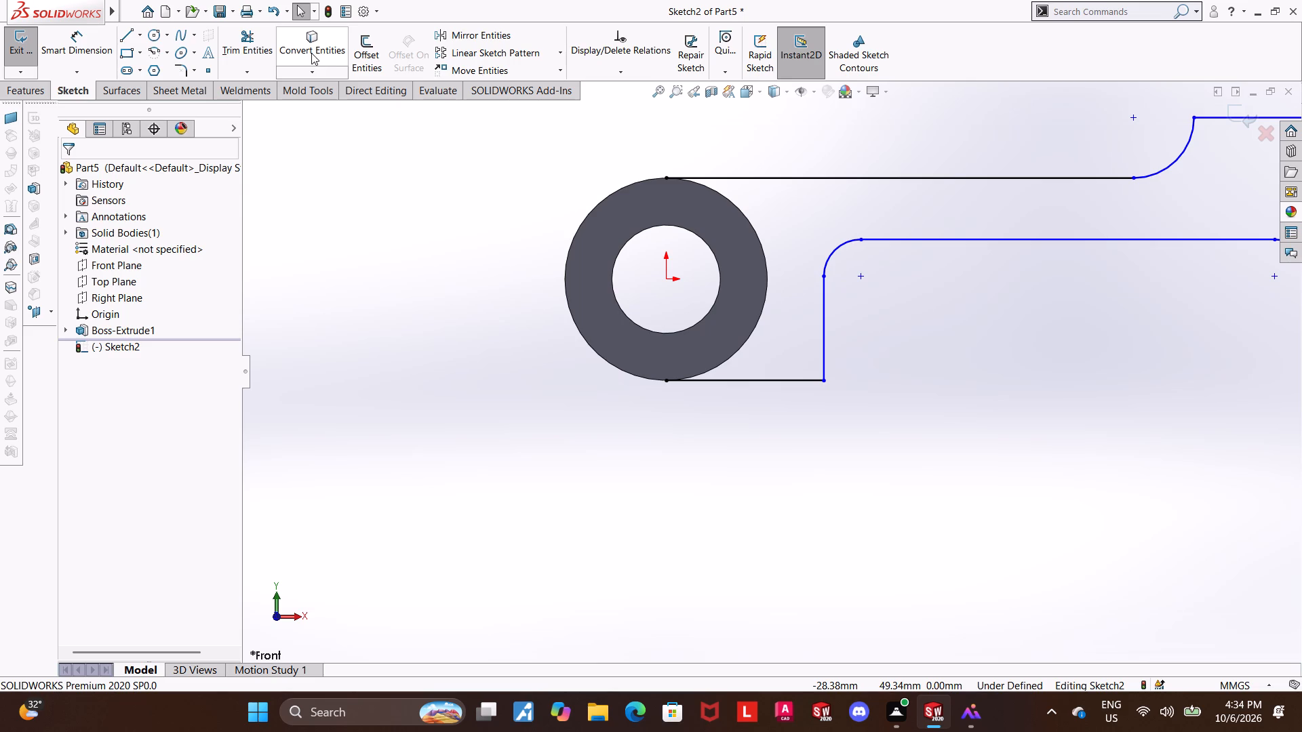
Convert the ring's outer circular edge into a sketch entity with Convert Entities.
click(315, 52)
click(613, 192)
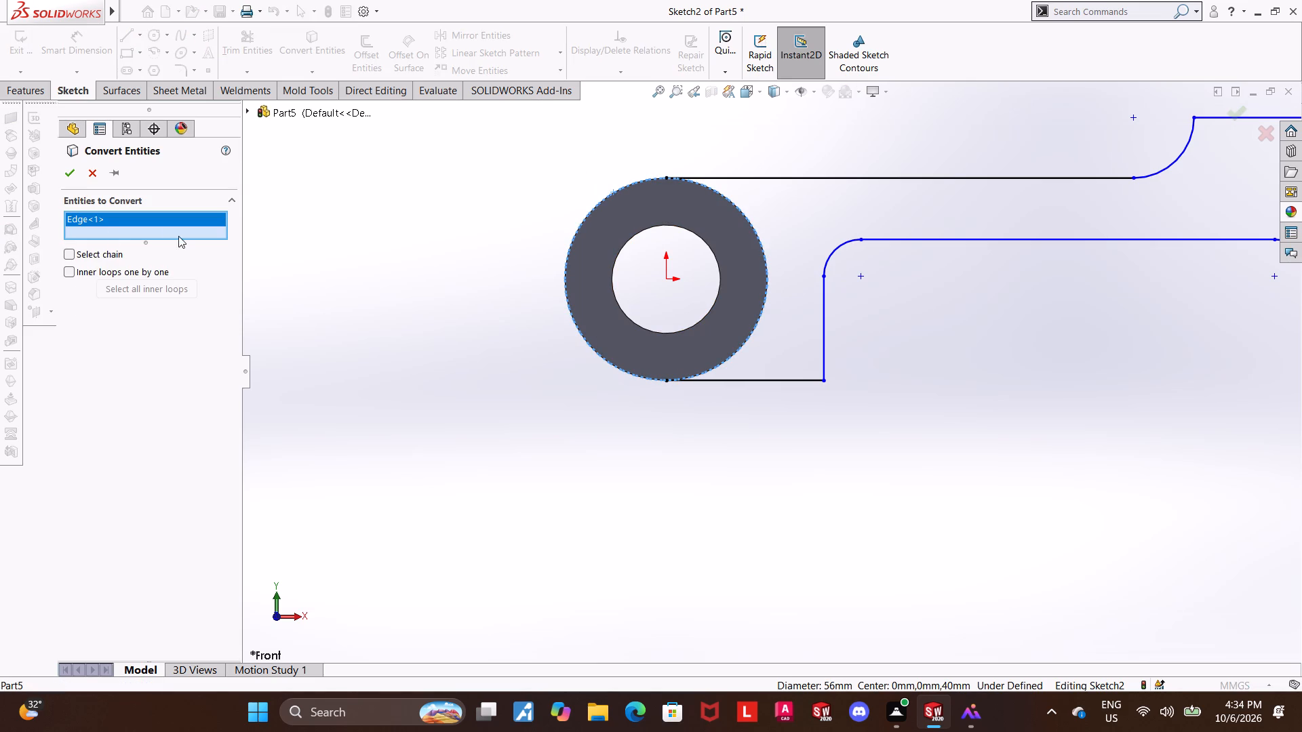
click(62, 179)
click(505, 450)
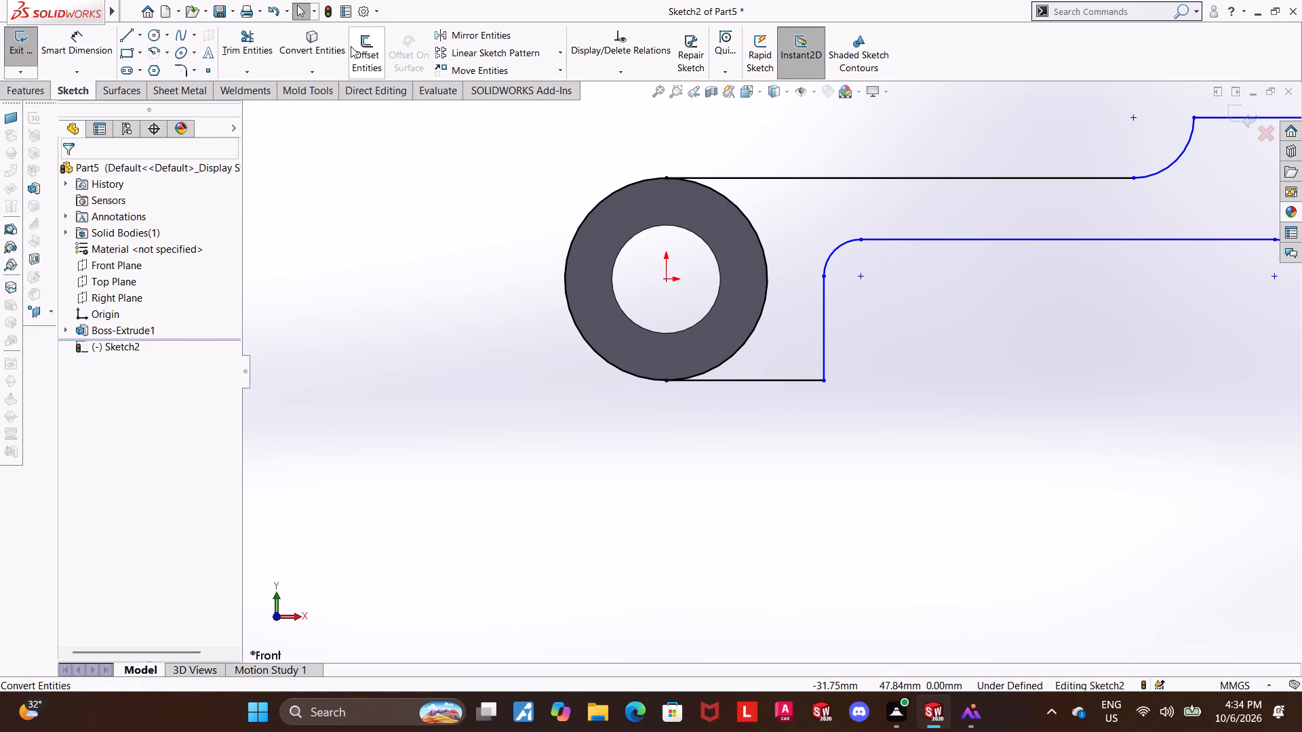
Trim away the half of the converted circle on the side opposite the arm.
click(260, 33)
drag(593, 247, 454, 237)
click(612, 529)
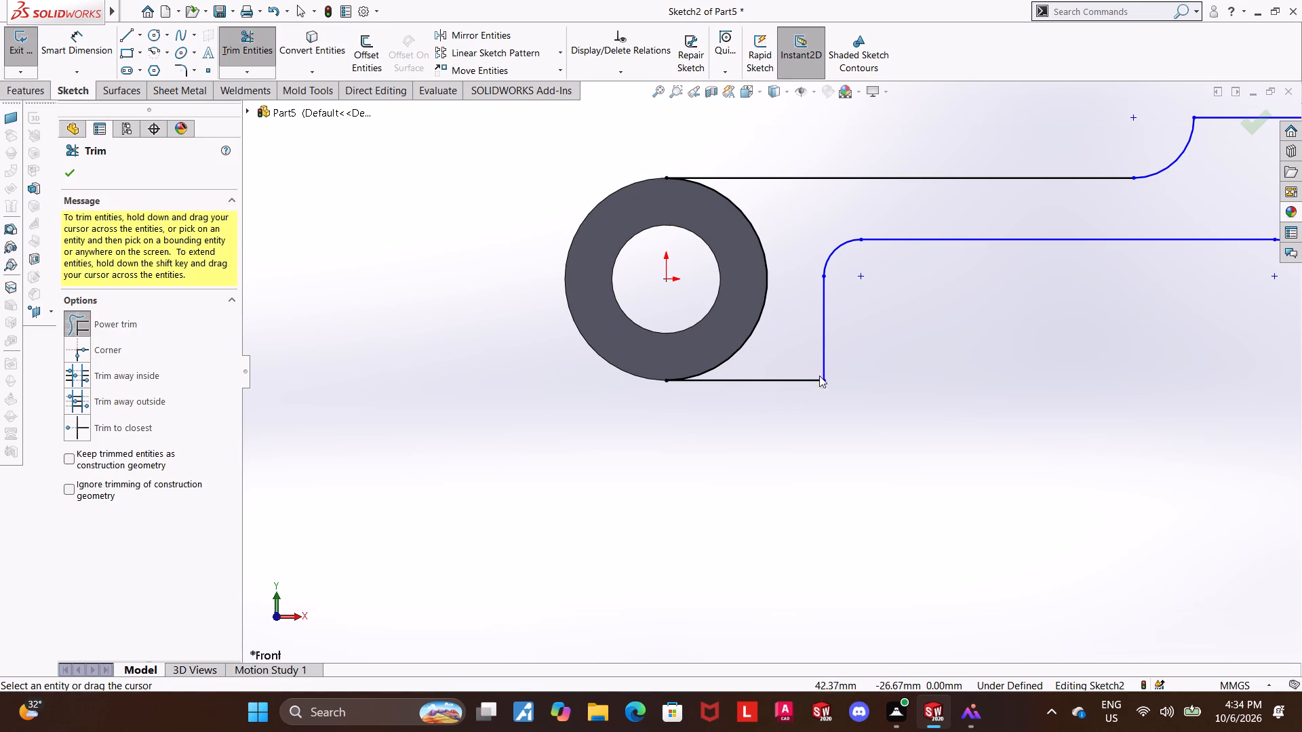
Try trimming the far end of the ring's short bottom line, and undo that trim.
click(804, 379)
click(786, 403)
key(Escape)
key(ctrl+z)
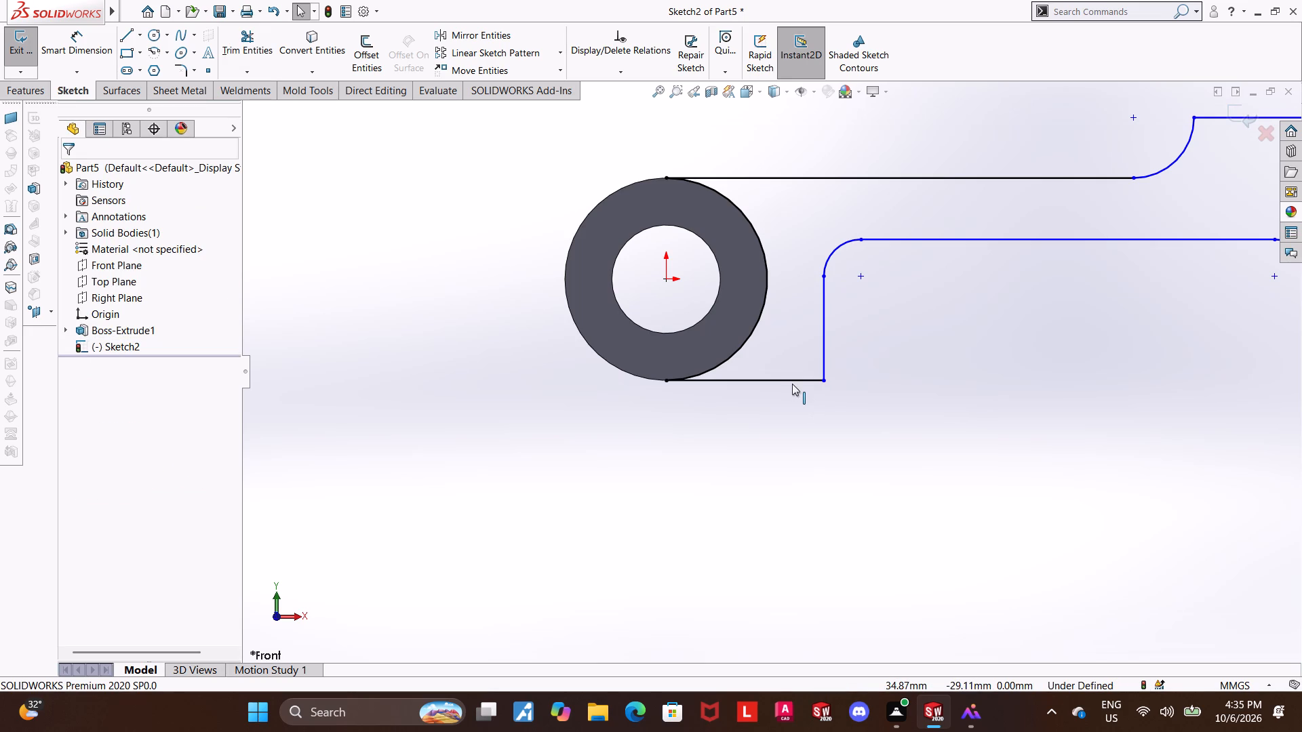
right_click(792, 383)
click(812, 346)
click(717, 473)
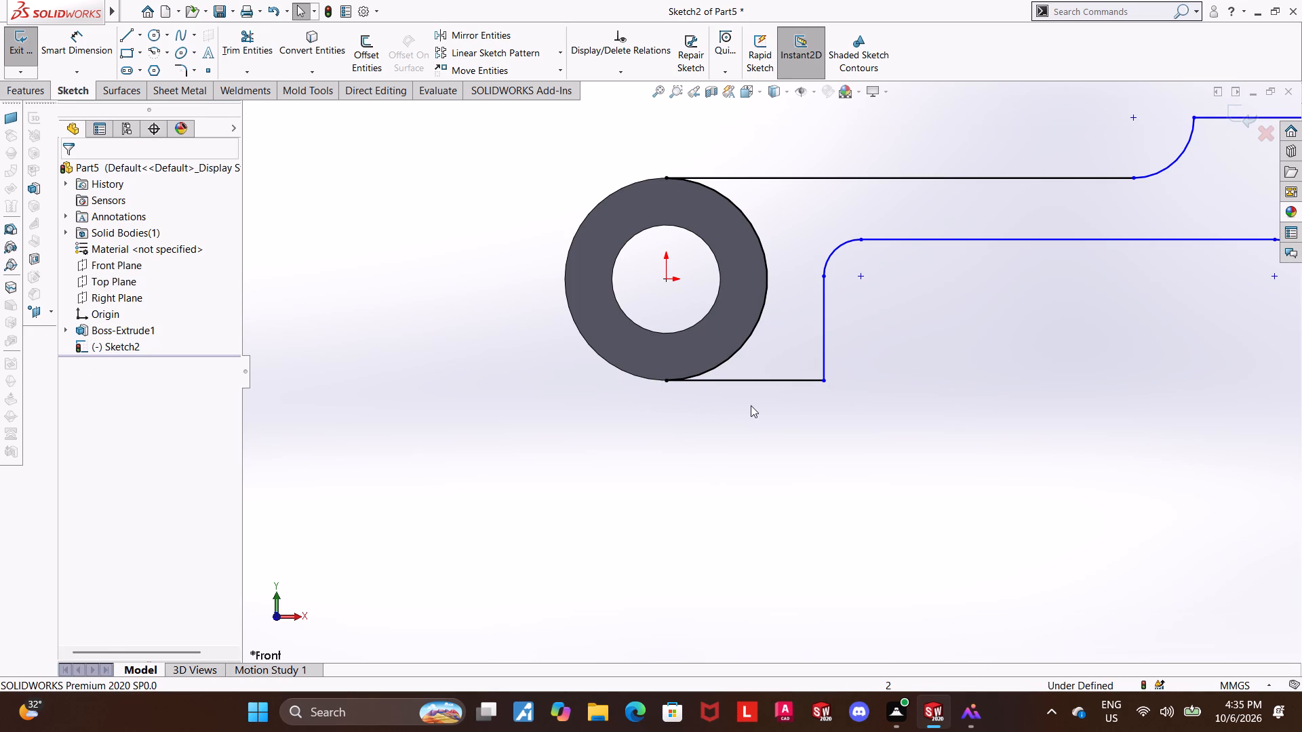
Dimension the distance between the arm's long upper and lower horizontal lines as 16 mm.
scroll(726, 376, up, 3)
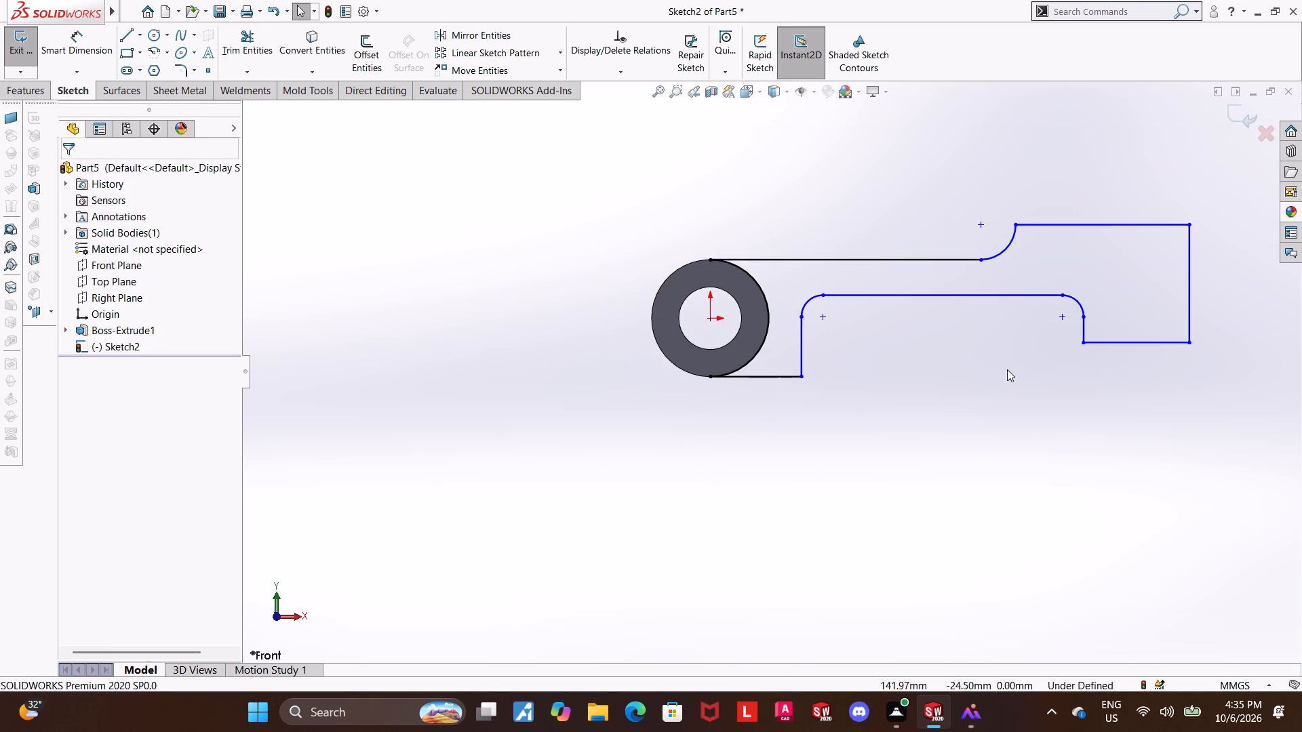
scroll(1008, 350, down, 2)
click(92, 45)
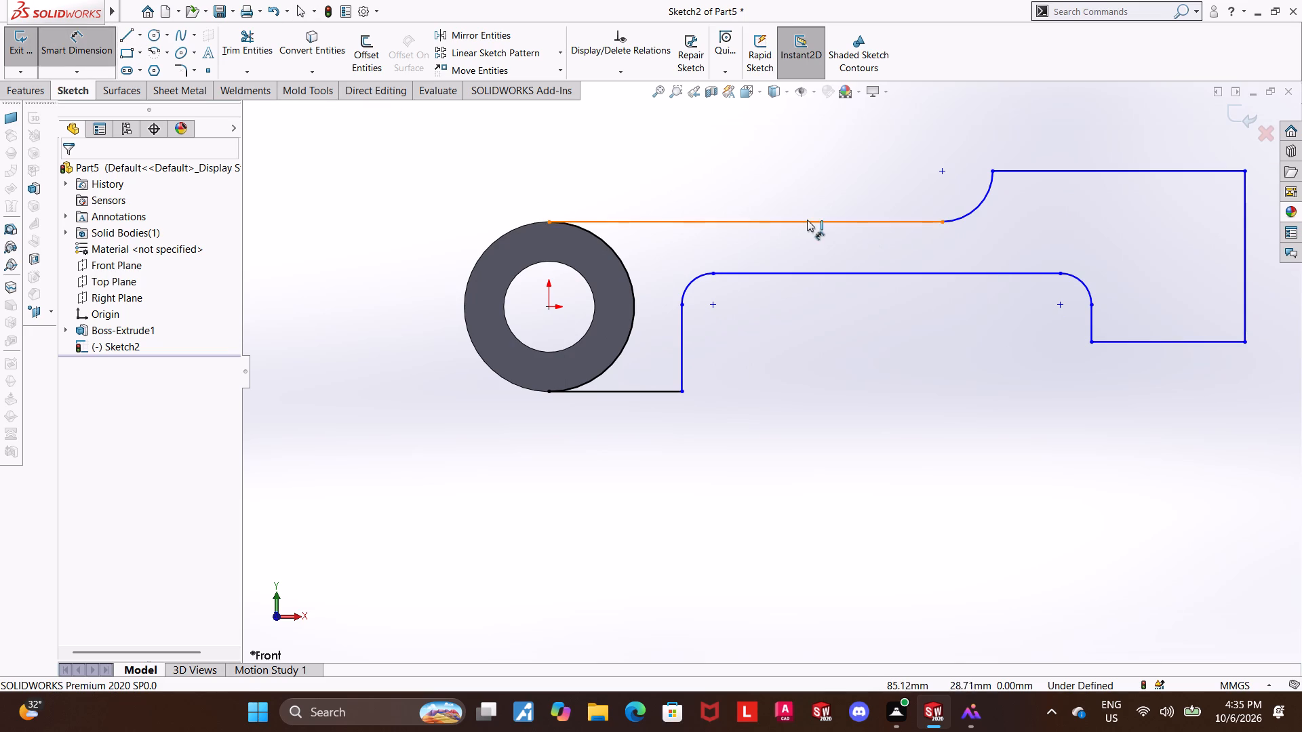
click(807, 222)
click(806, 272)
click(806, 254)
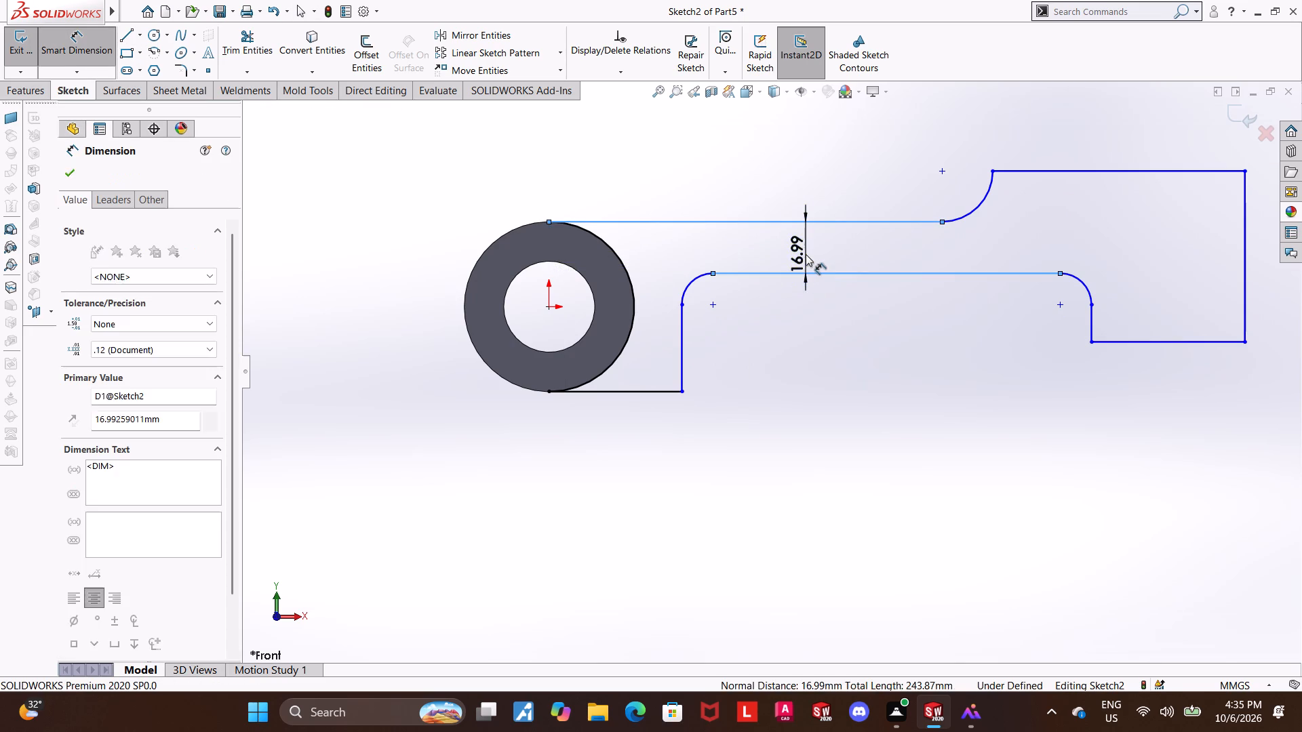
text(16)
key(Return)
key(Escape)
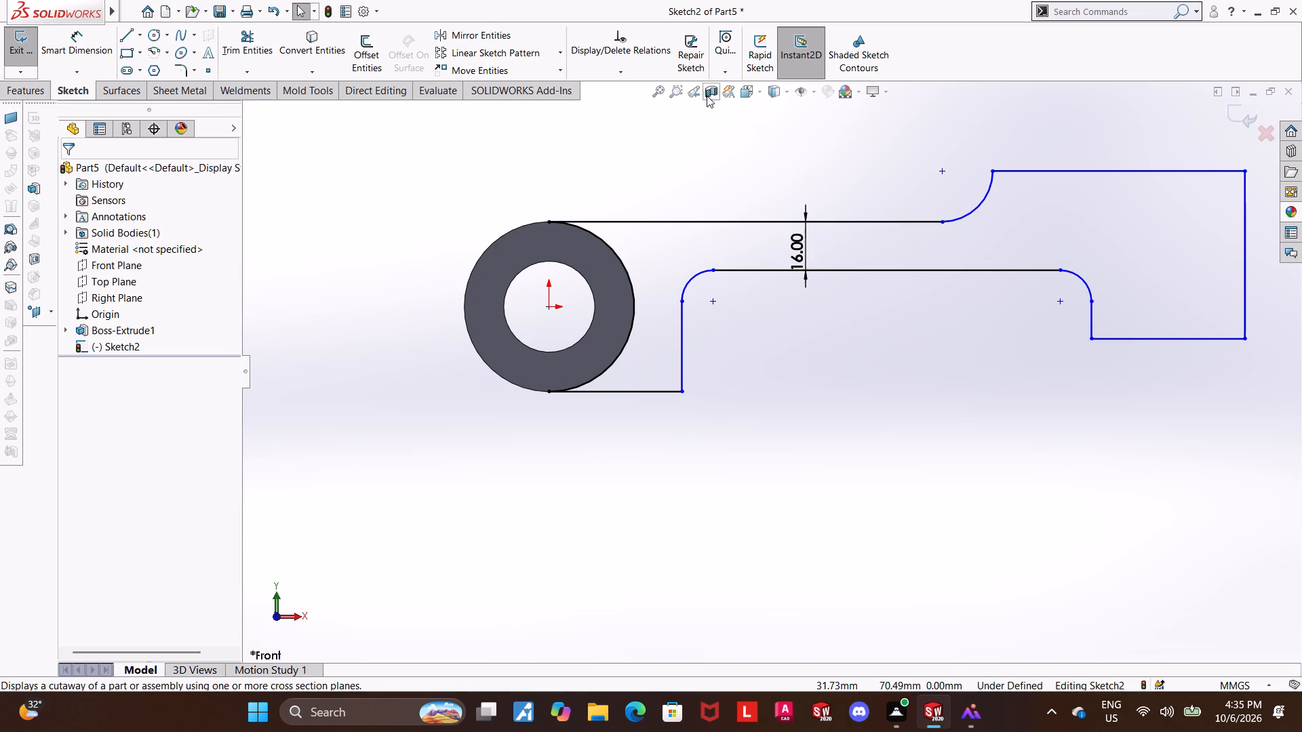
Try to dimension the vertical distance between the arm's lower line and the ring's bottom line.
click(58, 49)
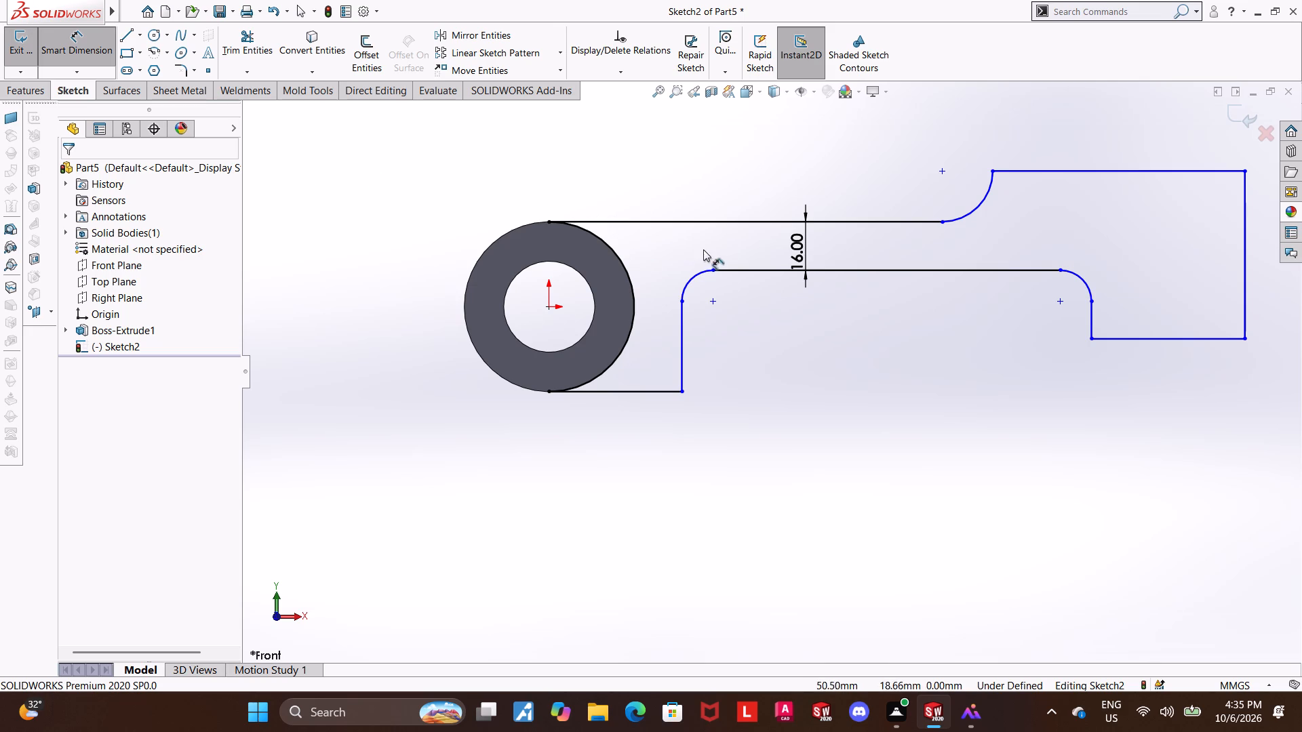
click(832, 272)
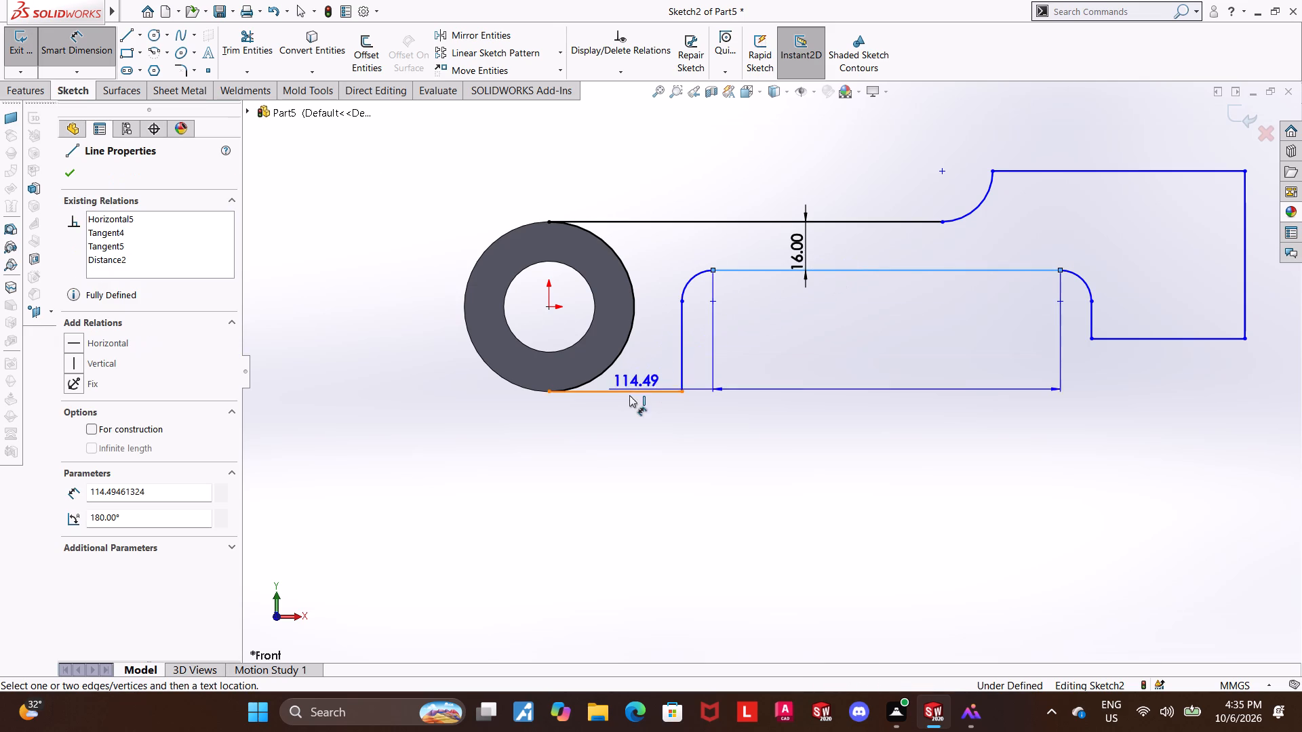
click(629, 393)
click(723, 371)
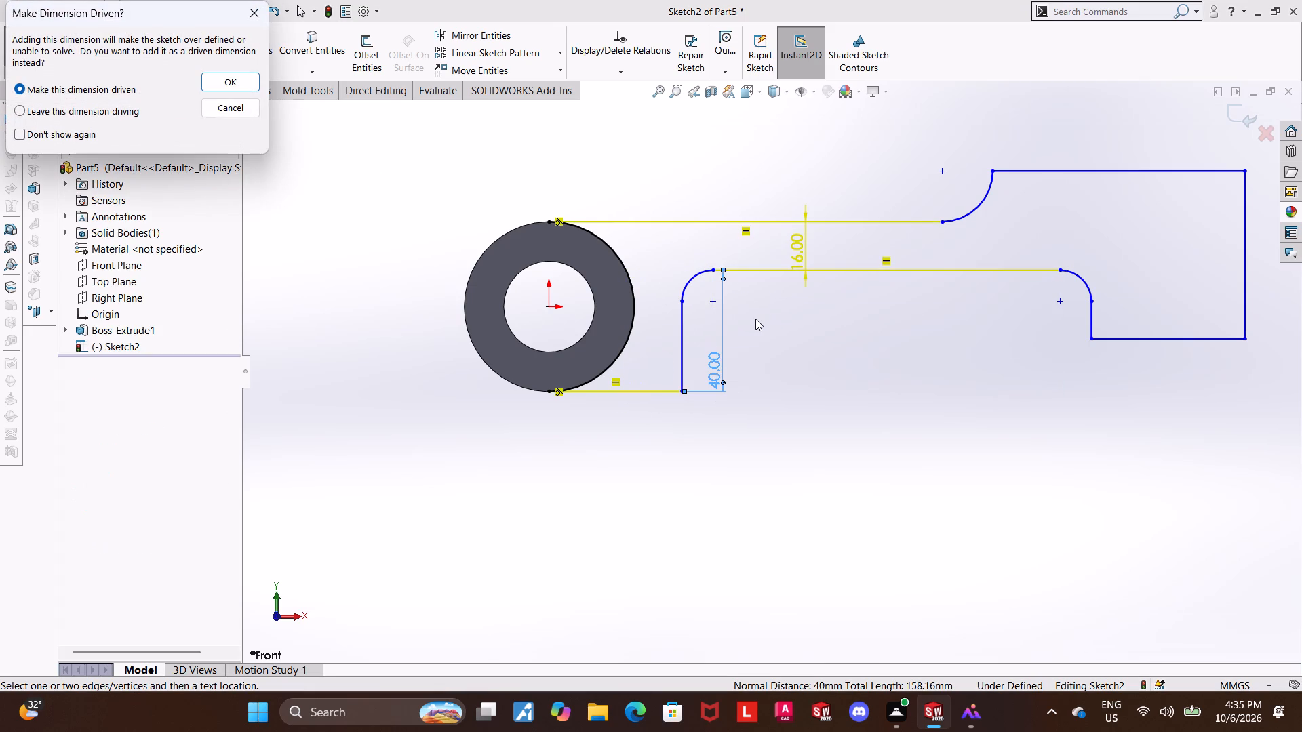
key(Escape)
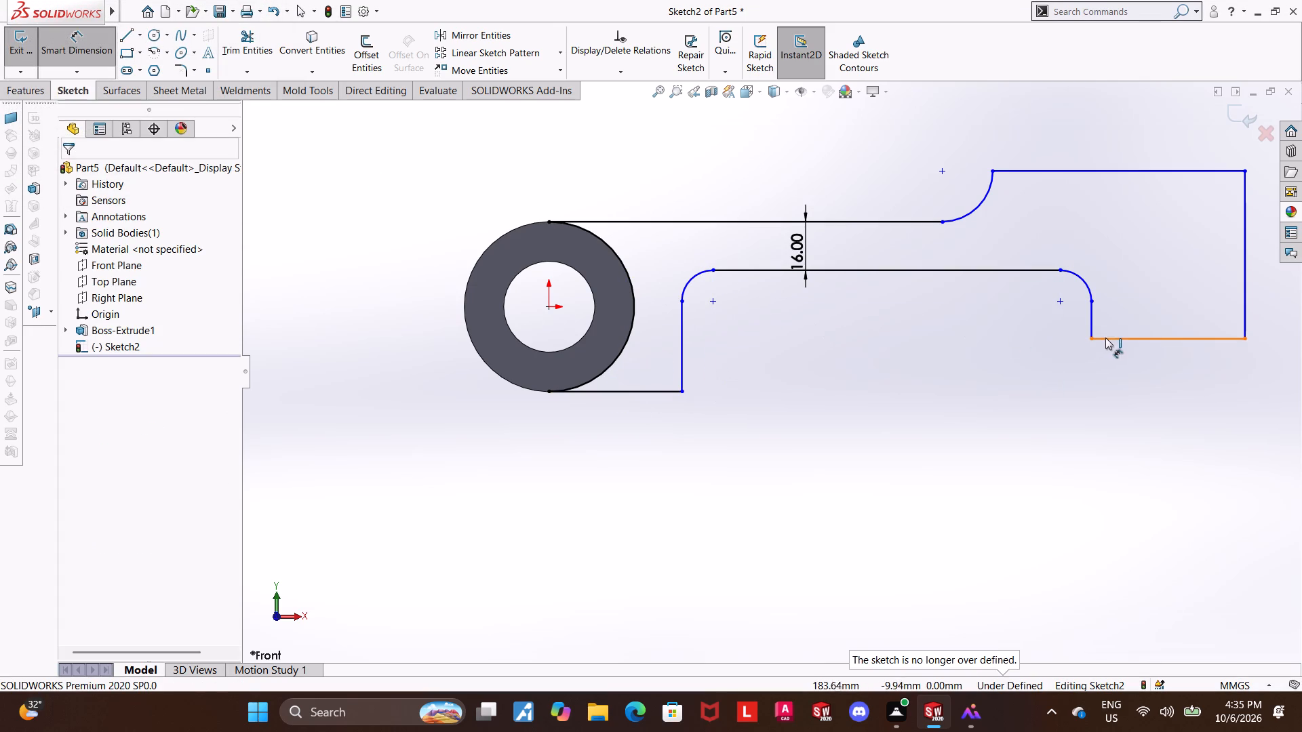
Dimension the vertical distance between the end block's bottom line and the ring's bottom line as 24 mm.
click(1104, 338)
click(650, 391)
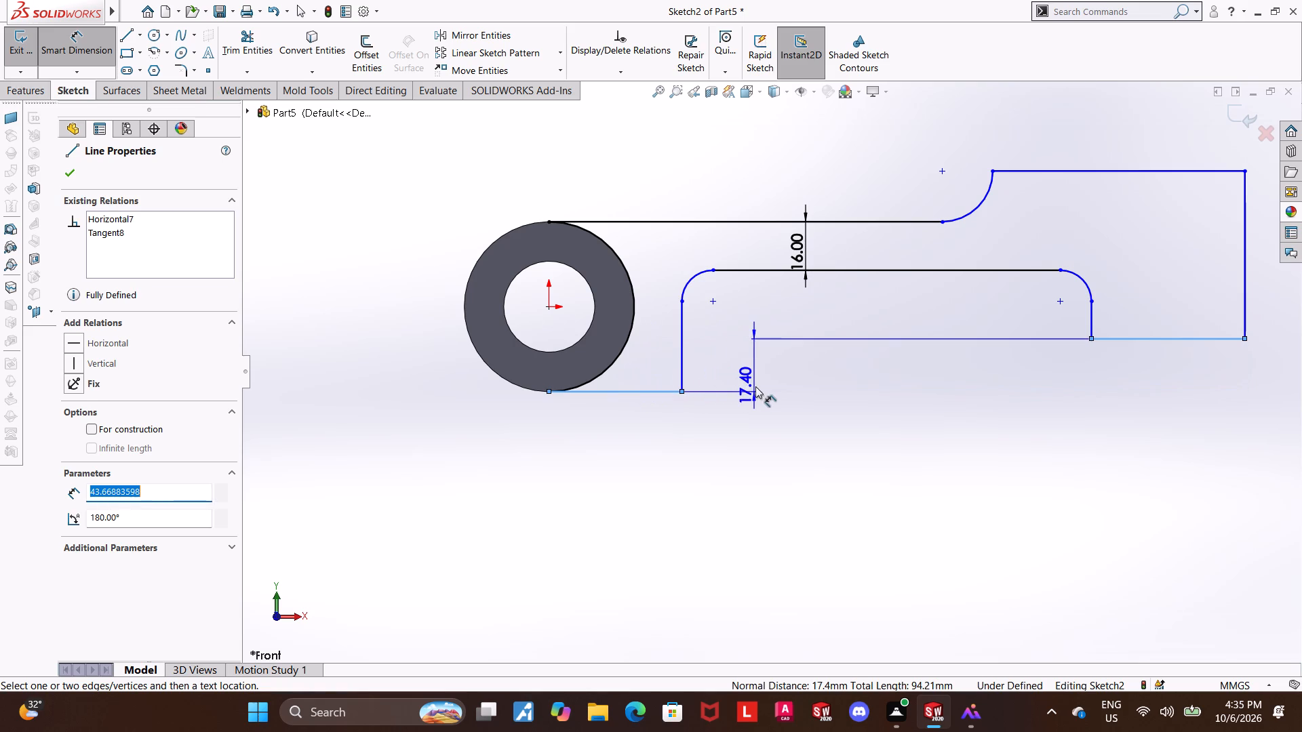
click(756, 386)
text(24)
key(Return)
key(Escape)
key(Escape)
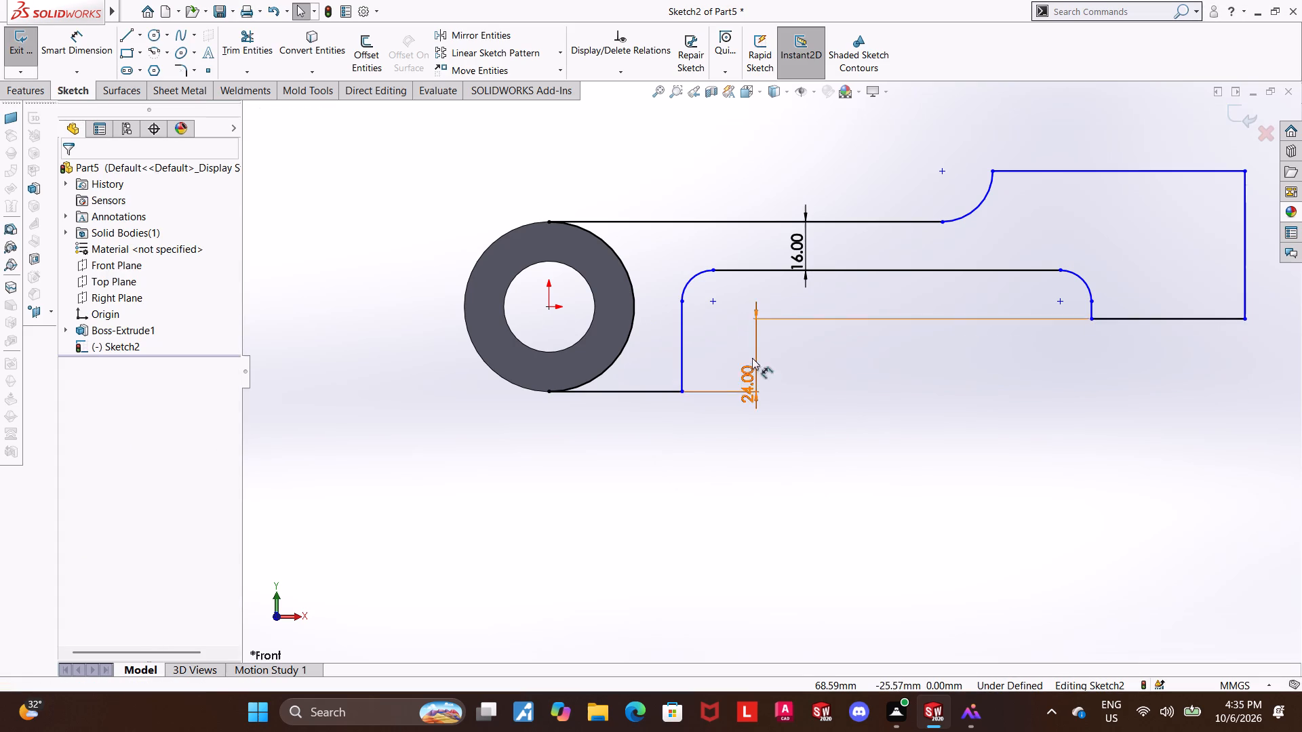
Dimension the vertical line at the arm's far end as 40 mm.
click(87, 39)
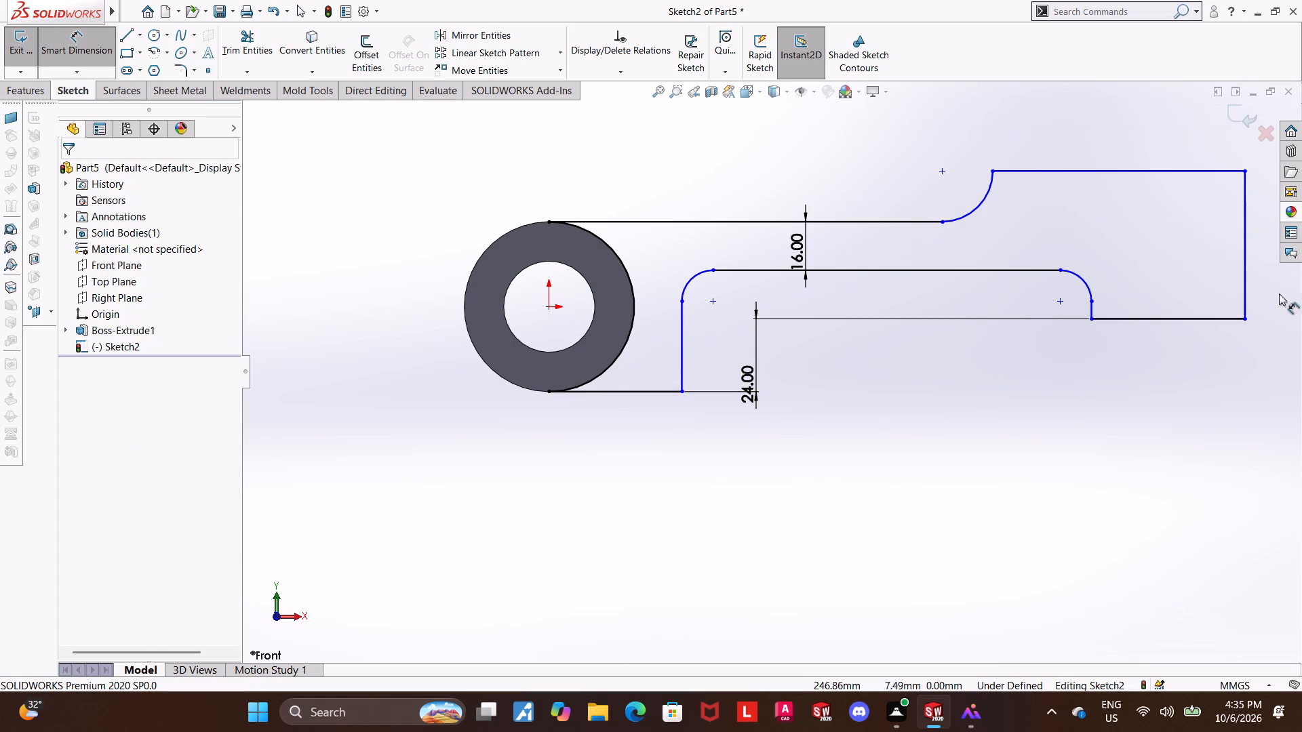
click(1248, 272)
scroll(1248, 271, up, 2)
click(1164, 287)
text(40)
key(Return)
key(Escape)
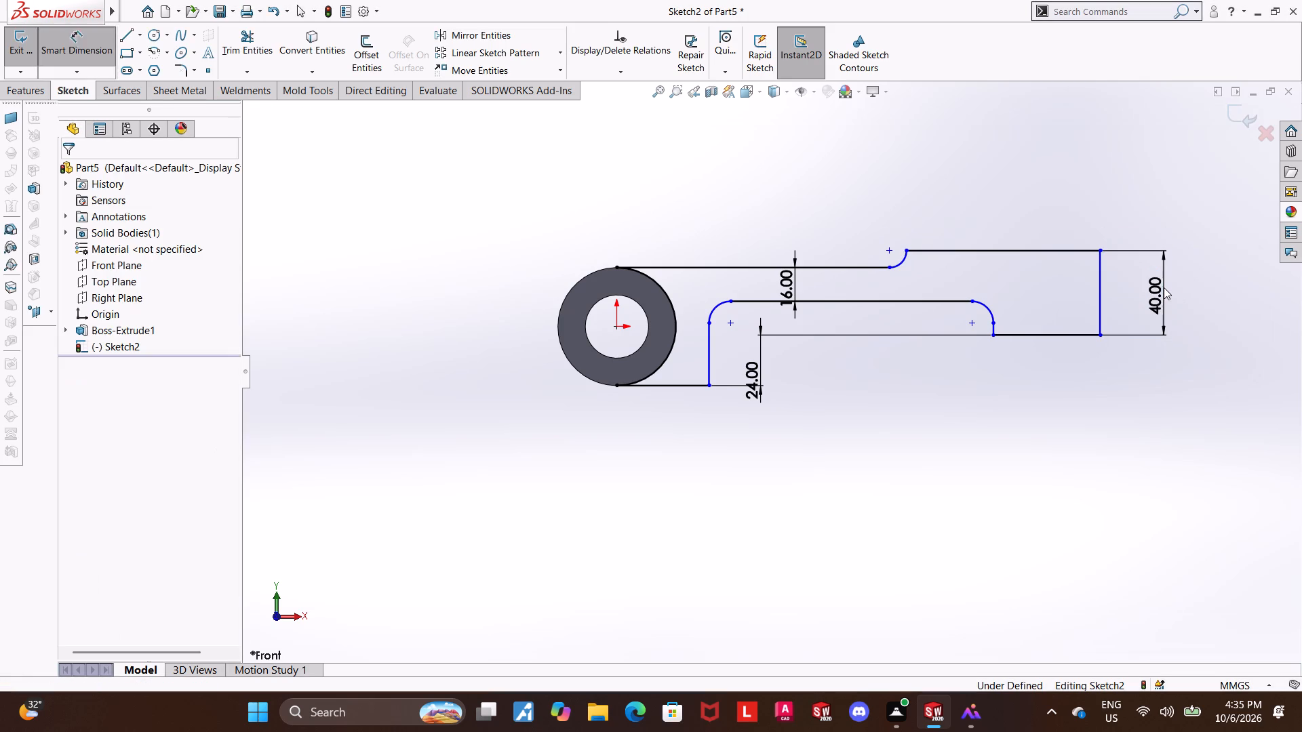
key(Escape)
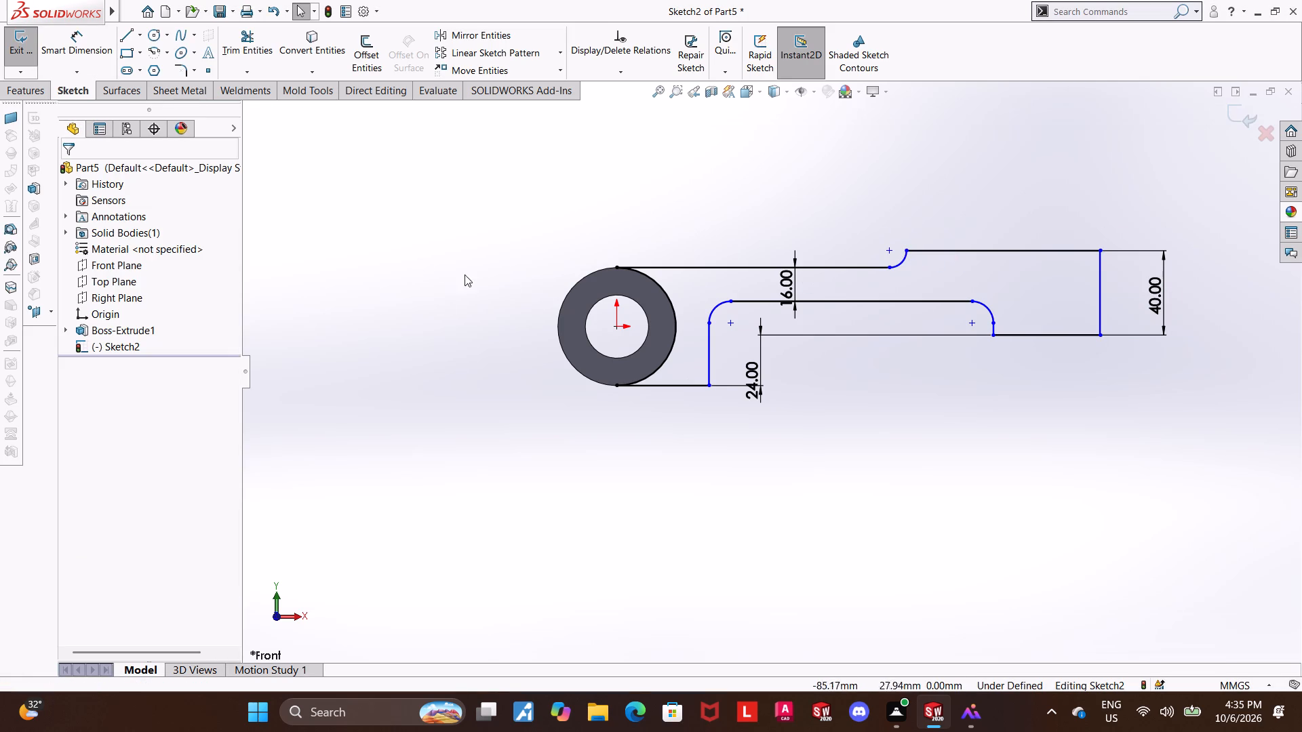
Dimension the horizontal distance from the ring's top point to the start of the upper corner arc as 72 mm.
click(98, 41)
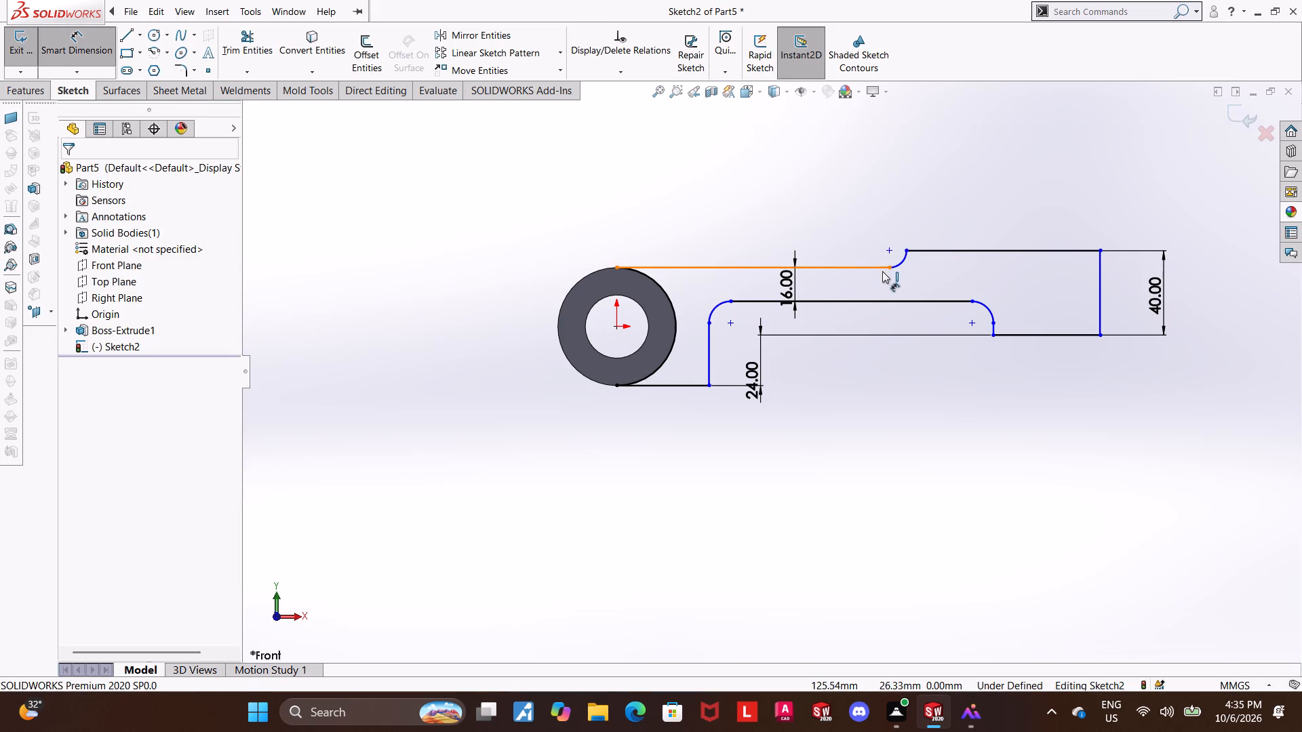
click(892, 268)
click(616, 268)
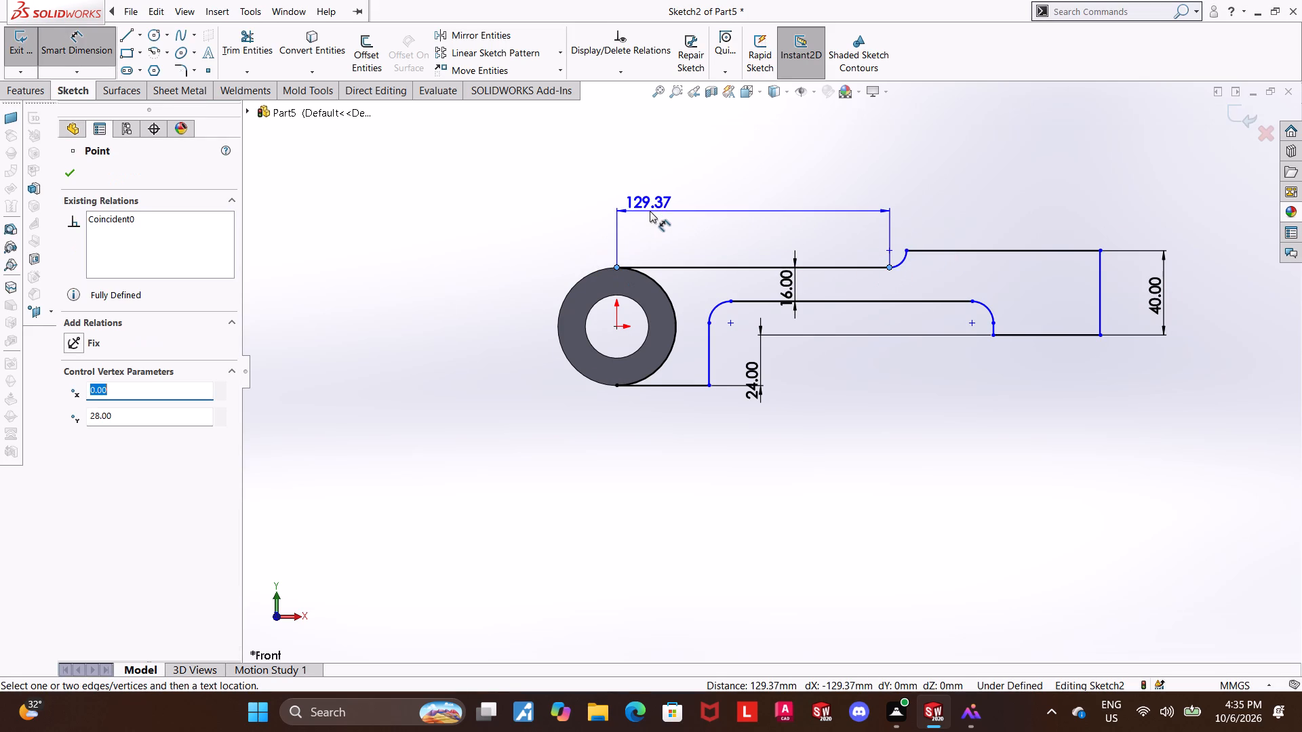
click(650, 211)
text(72)
key(Return)
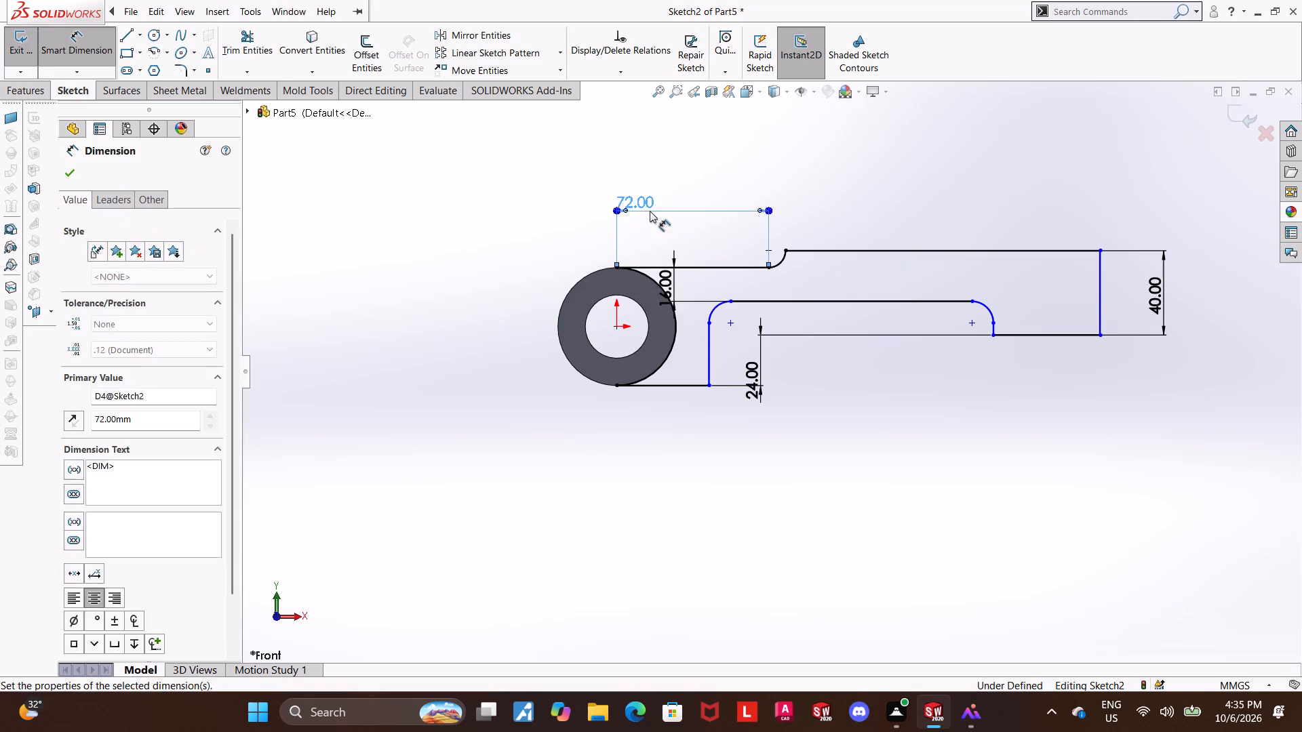
key(Escape)
Dimension the horizontal distance from the upper arc's start point to the far vertical line as 56 mm.
click(63, 54)
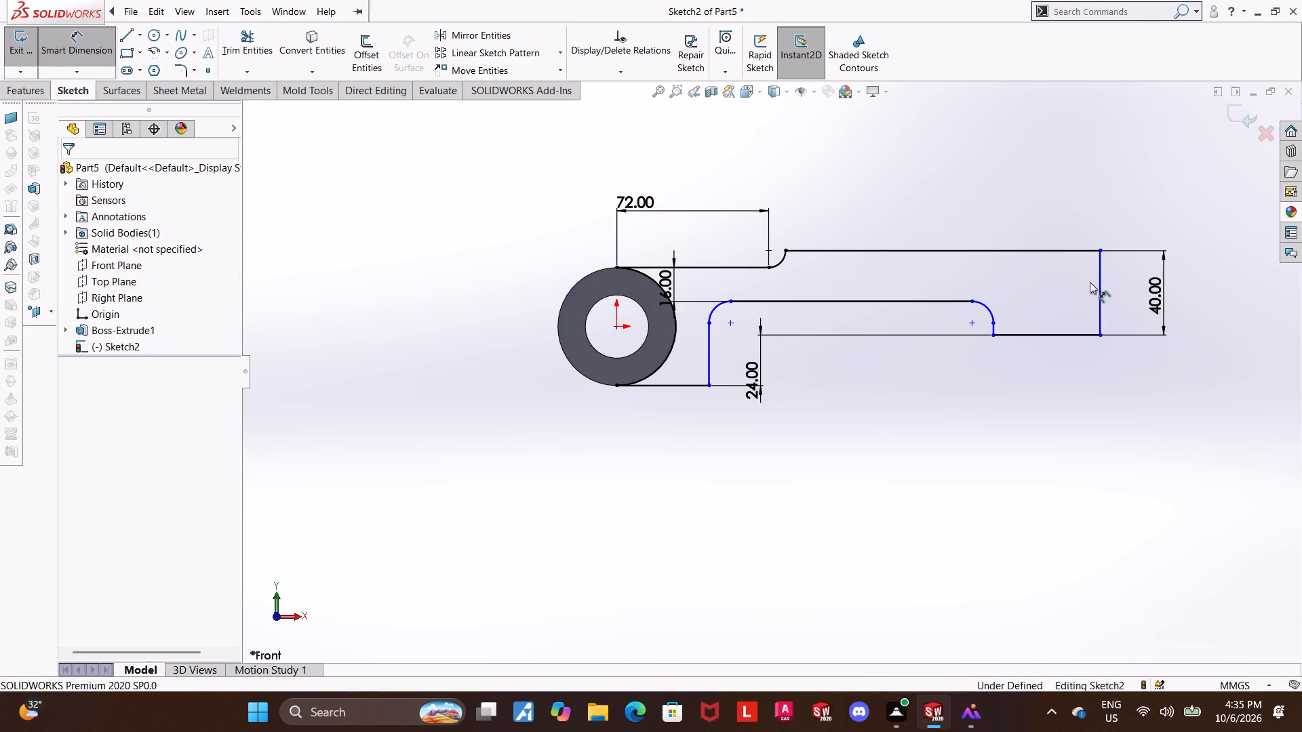
click(1099, 285)
click(769, 266)
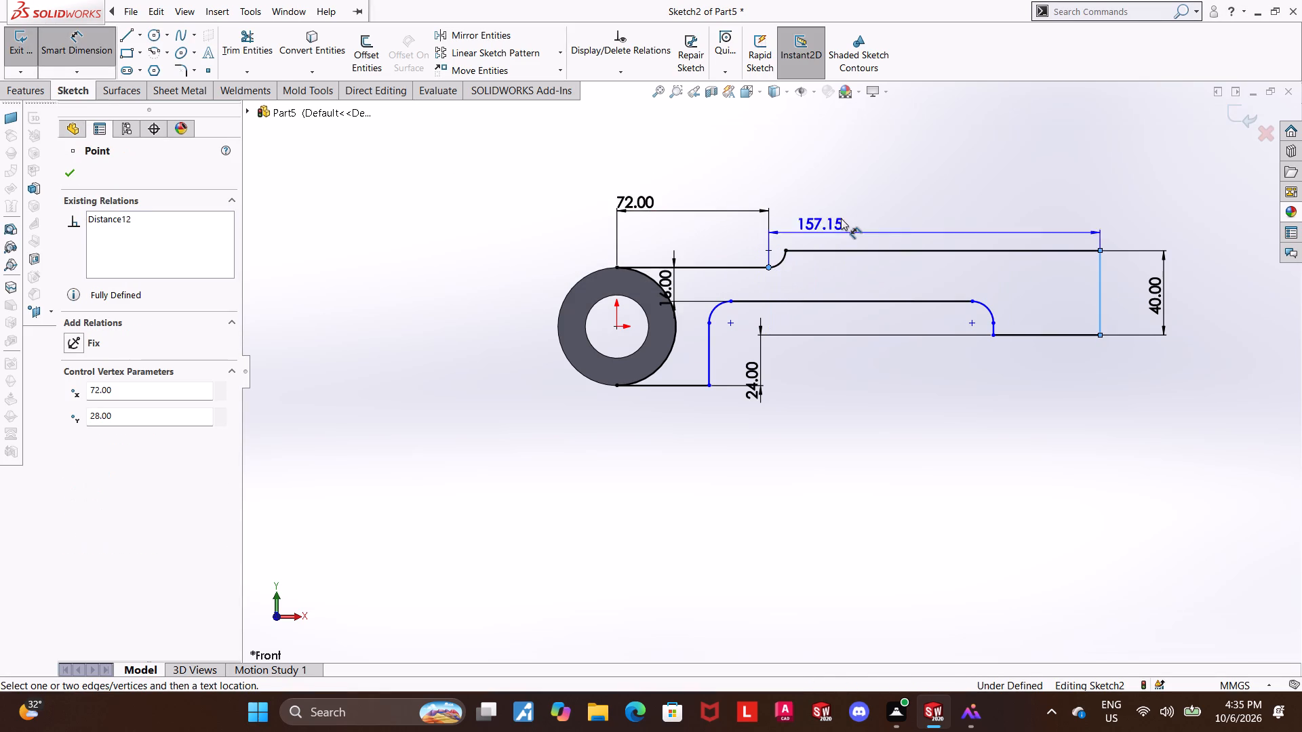
click(854, 211)
text(56)
key(Return)
key(Escape)
key(Escape)
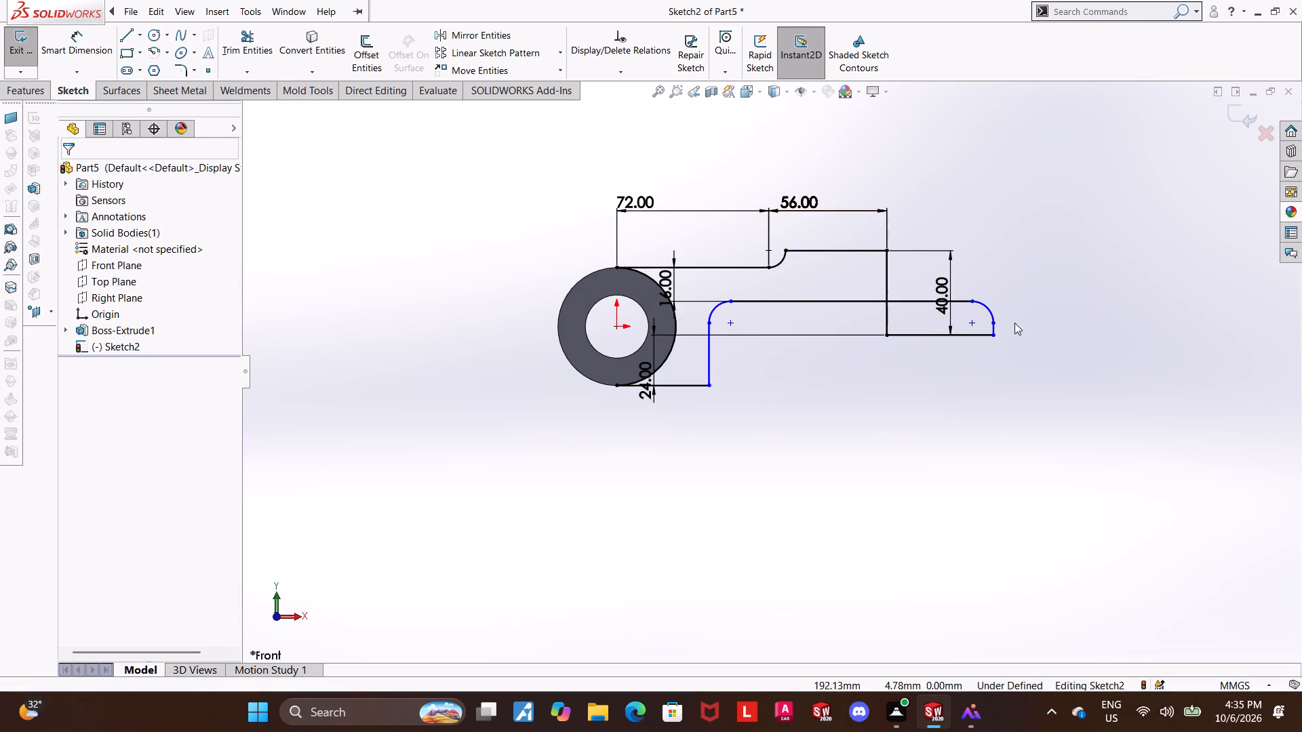
Move the lower edge's far rounded corner back inside the end block, with its arc center at about X 96 mm.
click(993, 327)
click(1027, 351)
drag(994, 331, 993, 331)
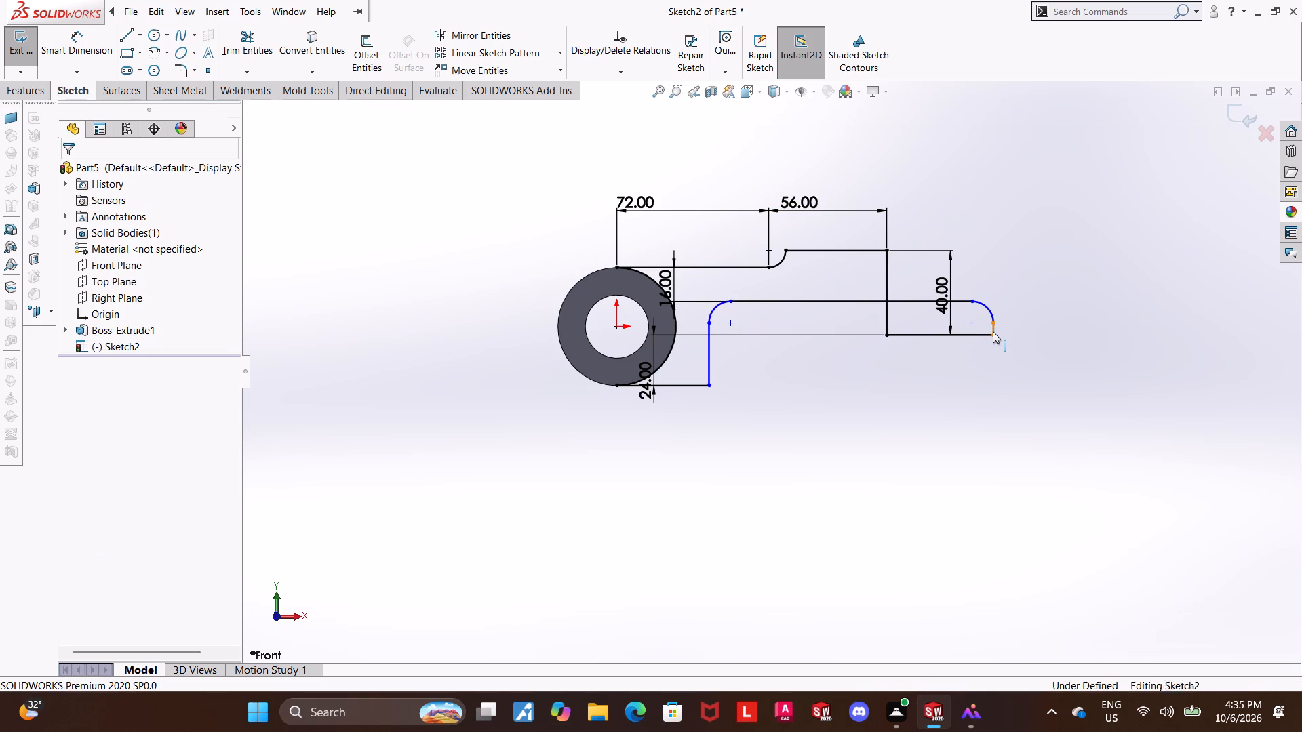
drag(993, 331, 625, 344)
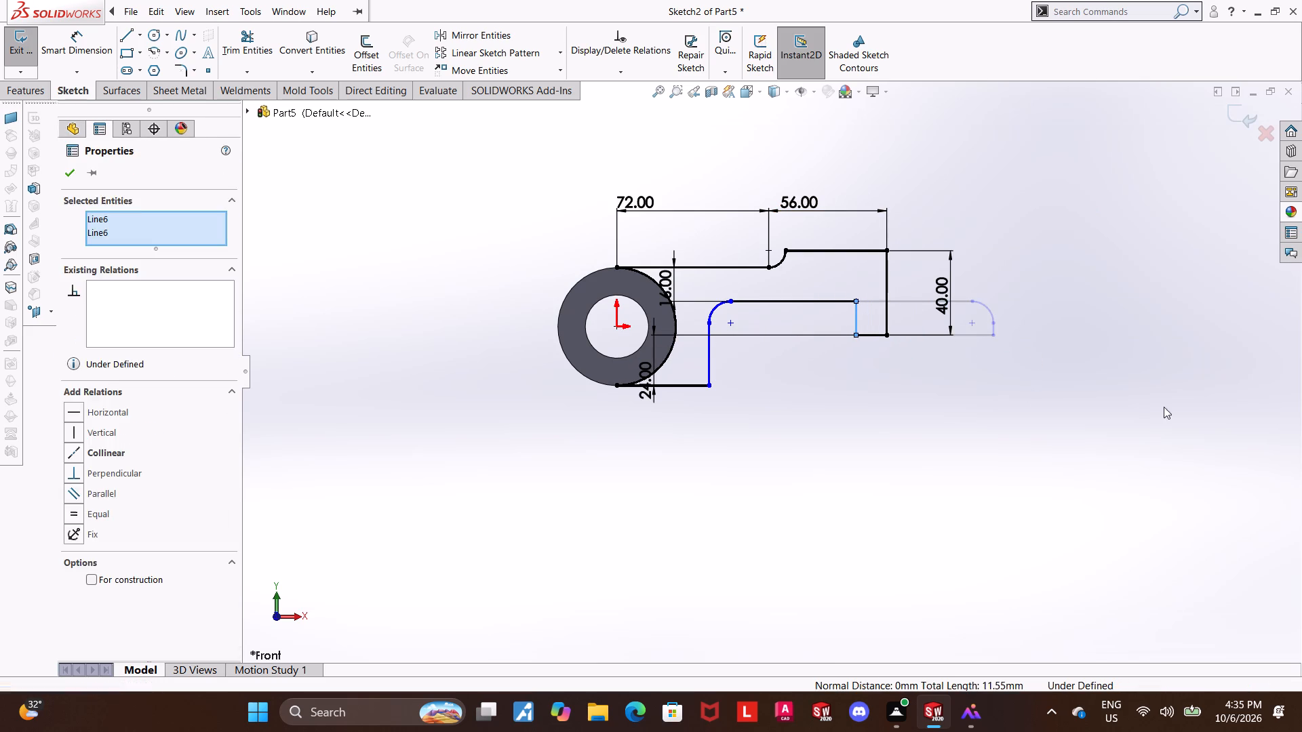
click(1109, 412)
drag(988, 308, 859, 312)
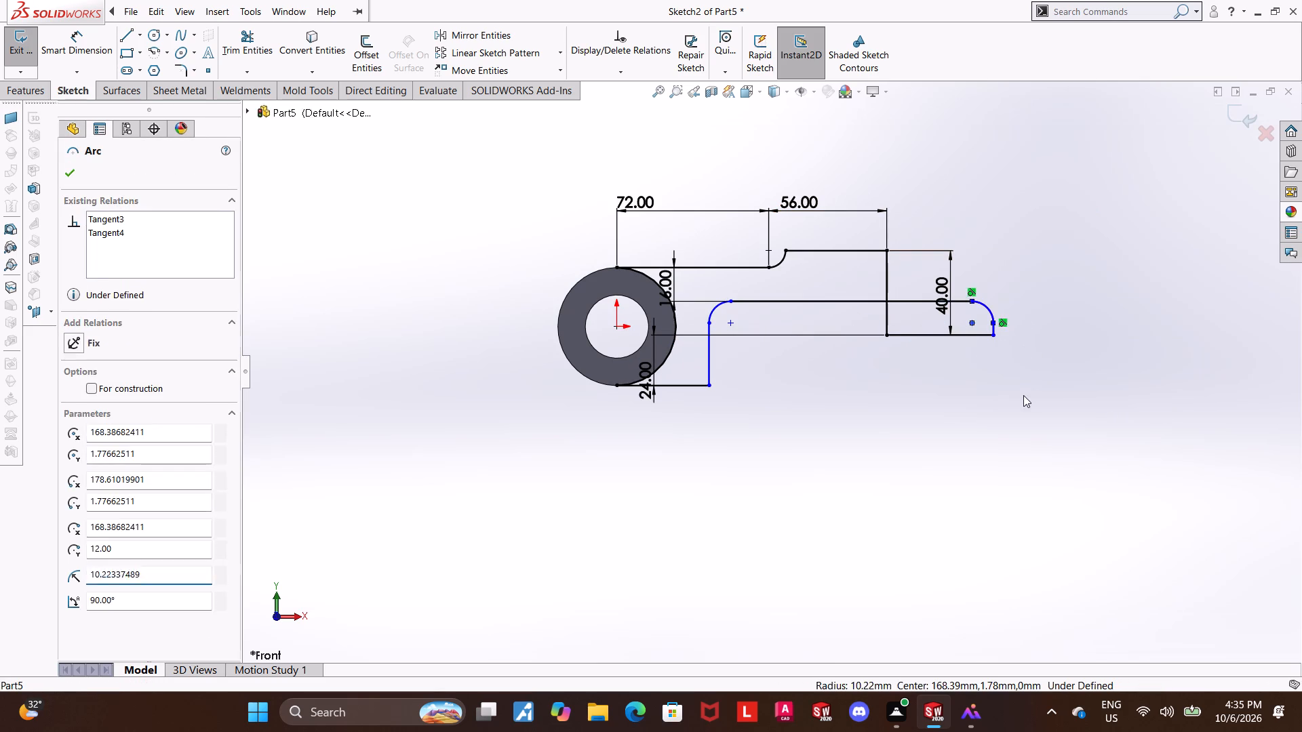
click(1023, 395)
drag(973, 324, 822, 326)
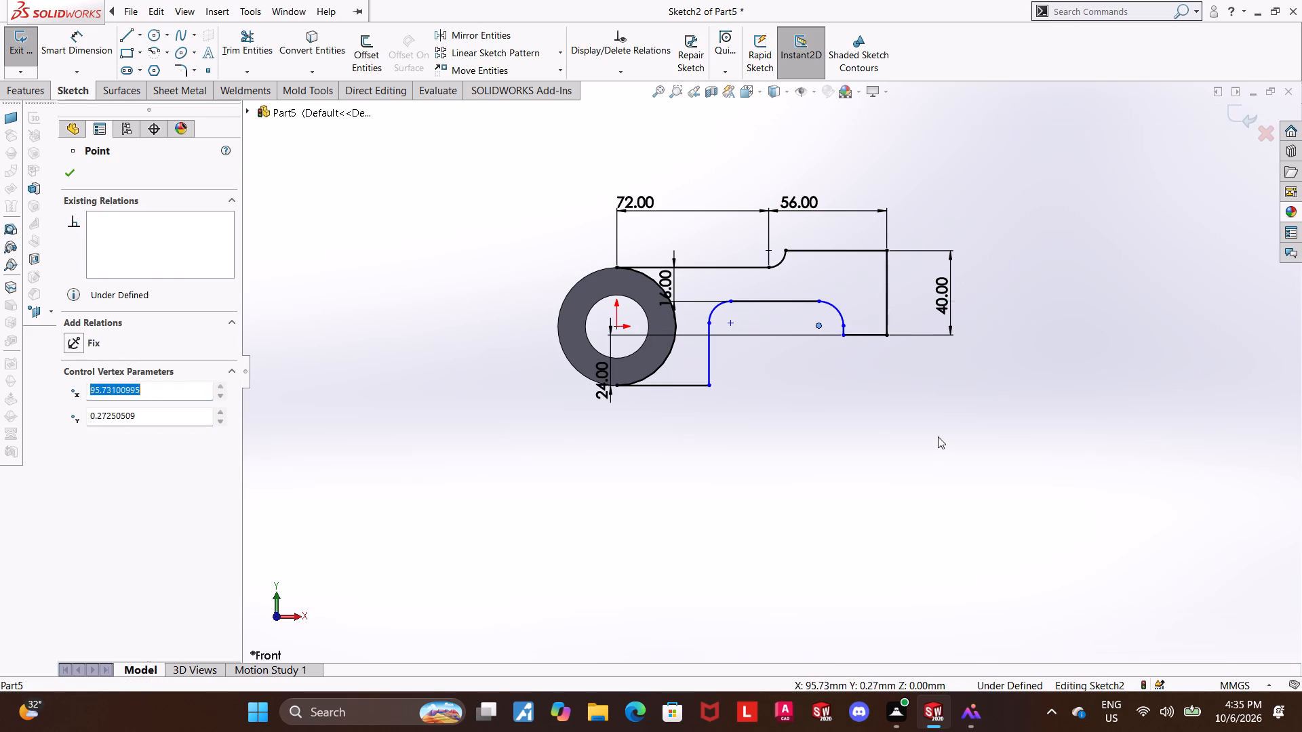
click(937, 439)
Dimension the horizontal distance between the two vertical sides of the recess under the arm as 564 mm.
click(75, 39)
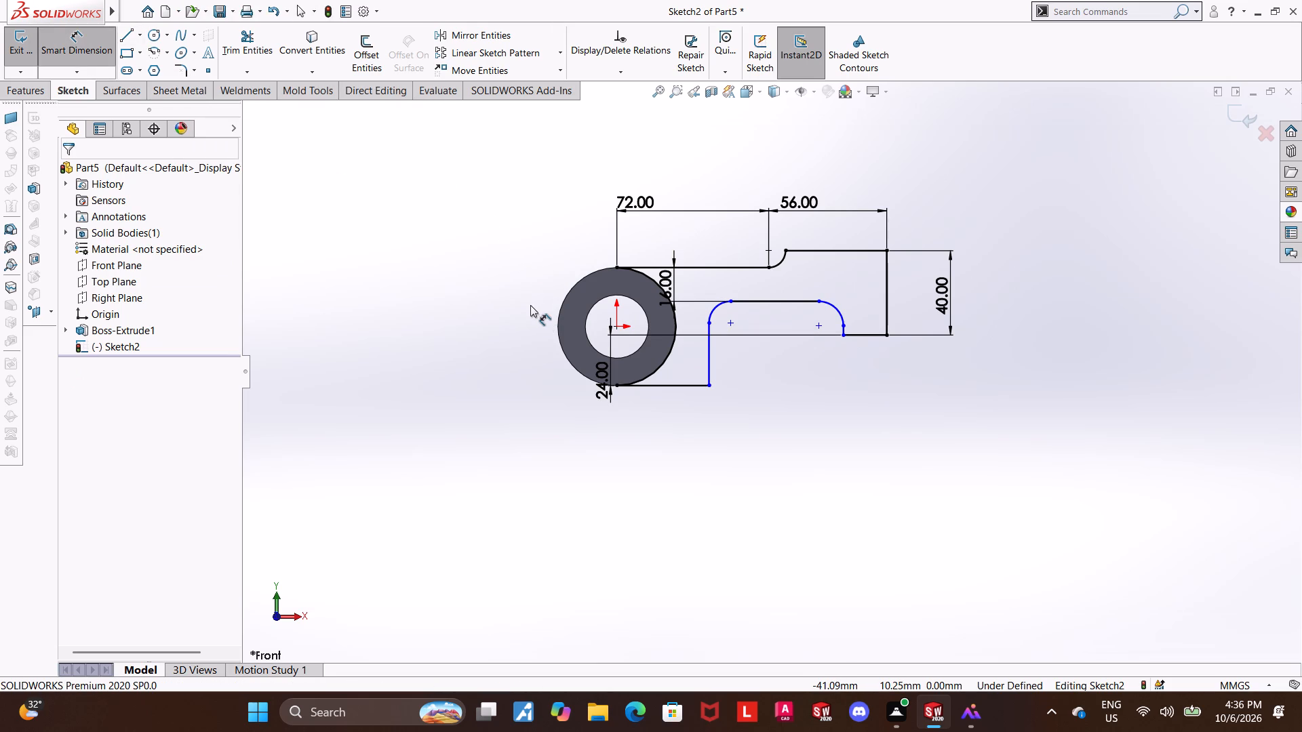
click(711, 366)
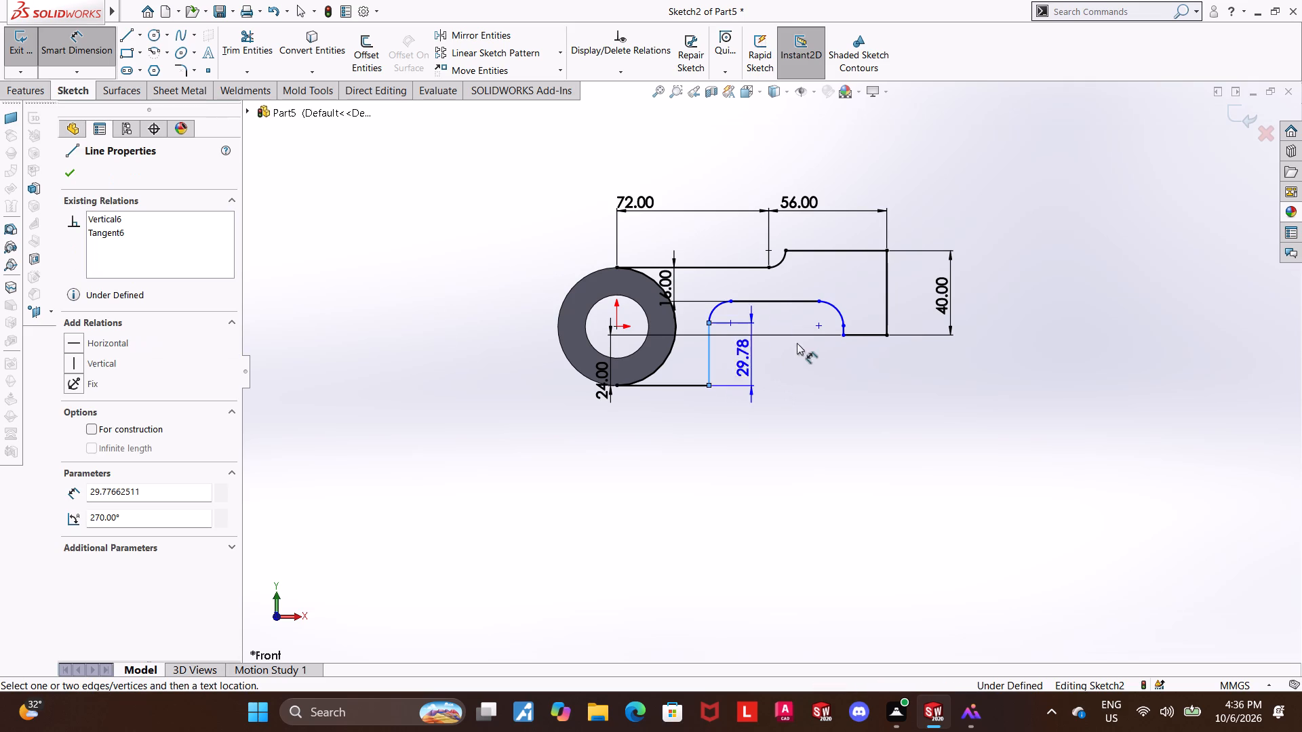
click(840, 339)
click(822, 455)
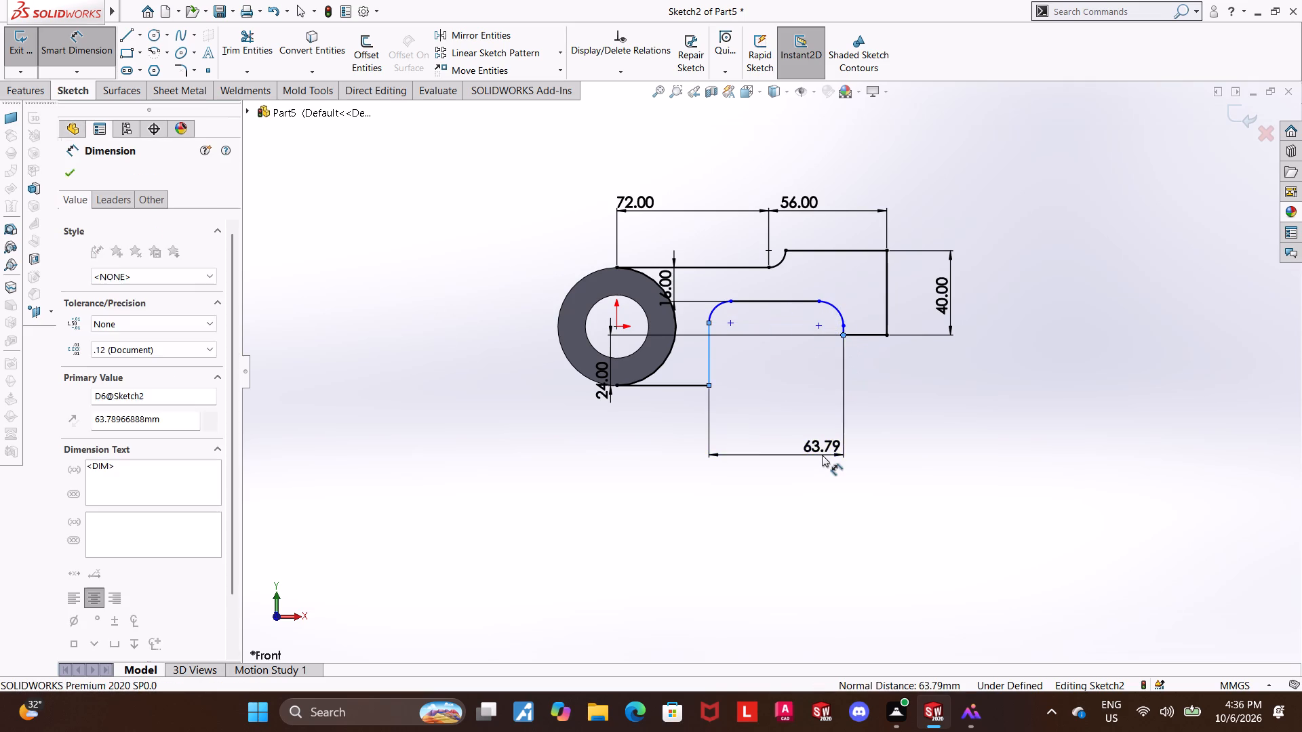
text(564)
key(Return)
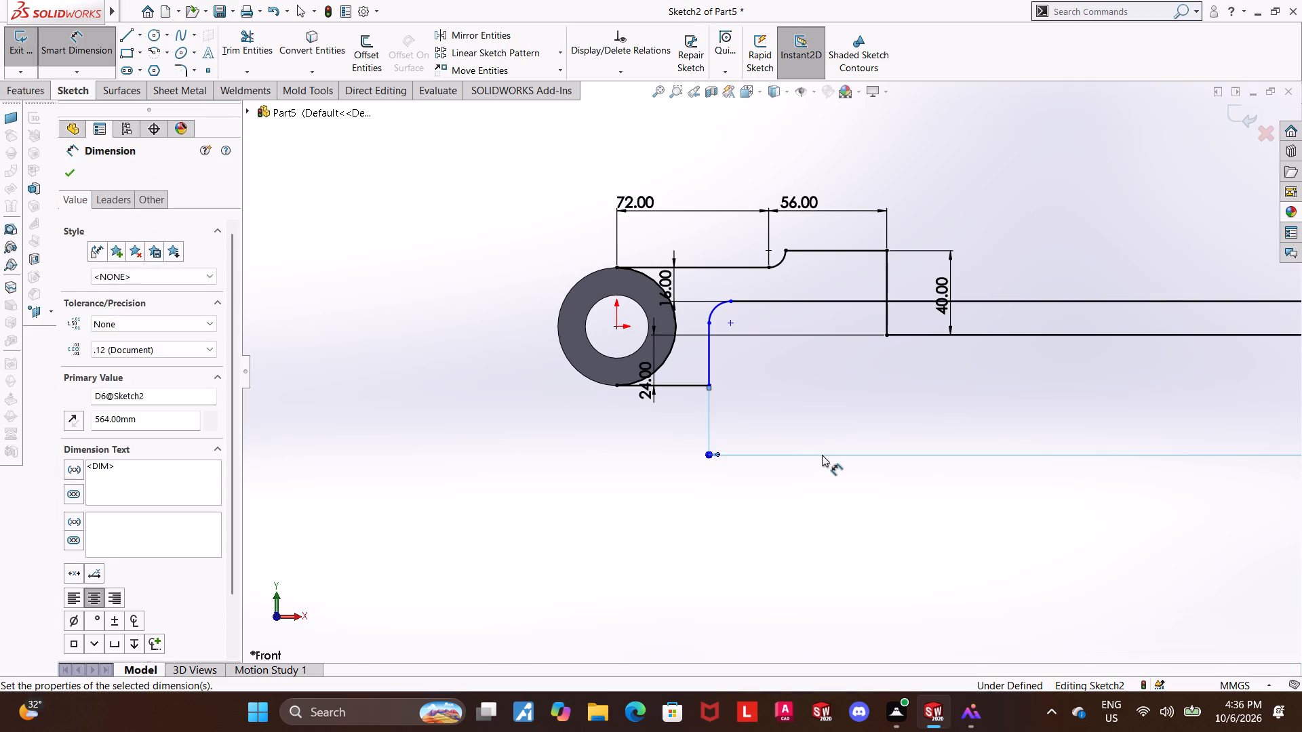
Undo the last recess width value and set the distance between the recess's vertical sides to 56 mm.
key(ctrl+z)
double_click(829, 447)
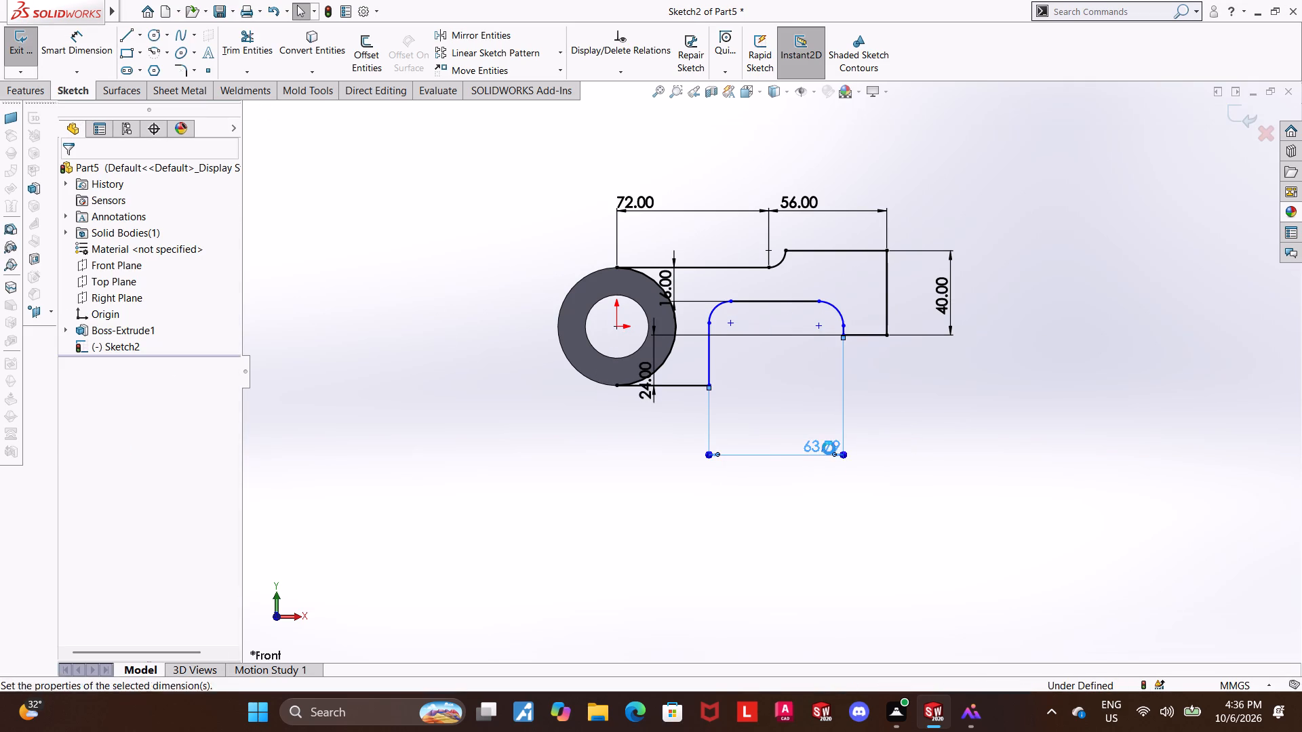
text(56)
key(Return)
key(Escape)
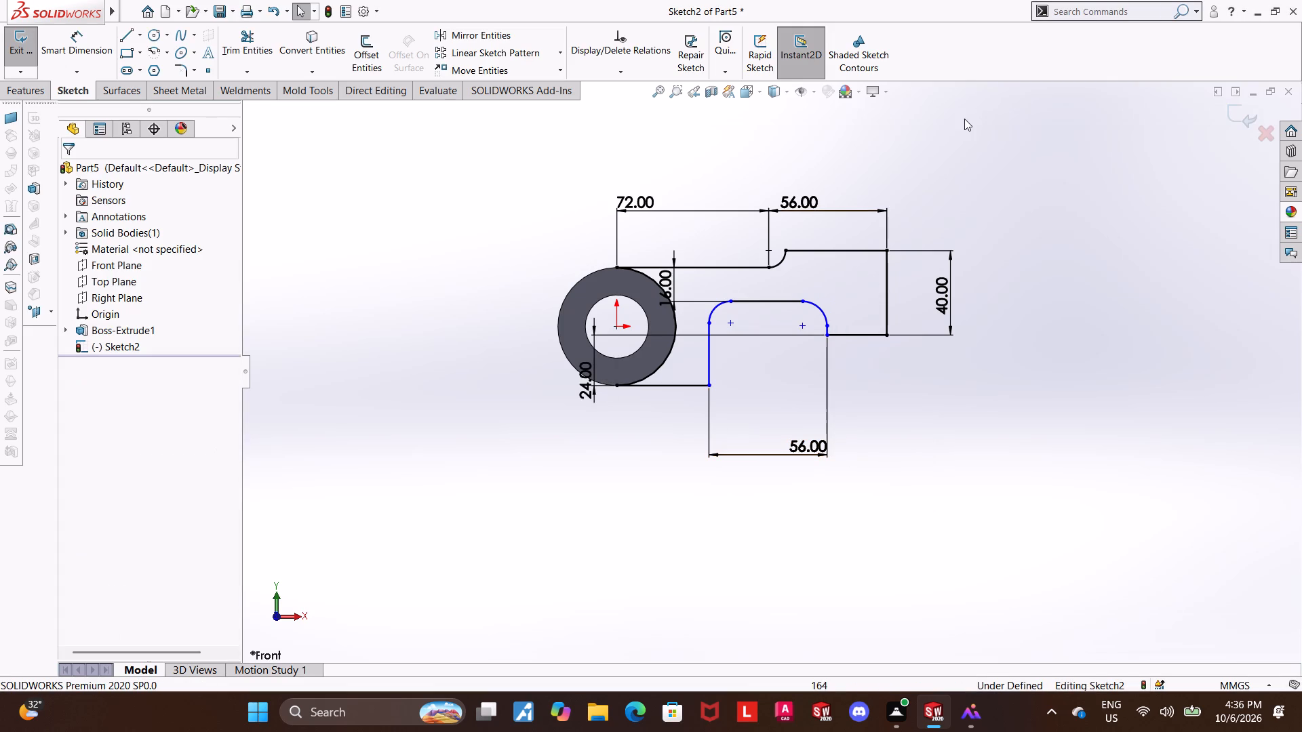
click(942, 432)
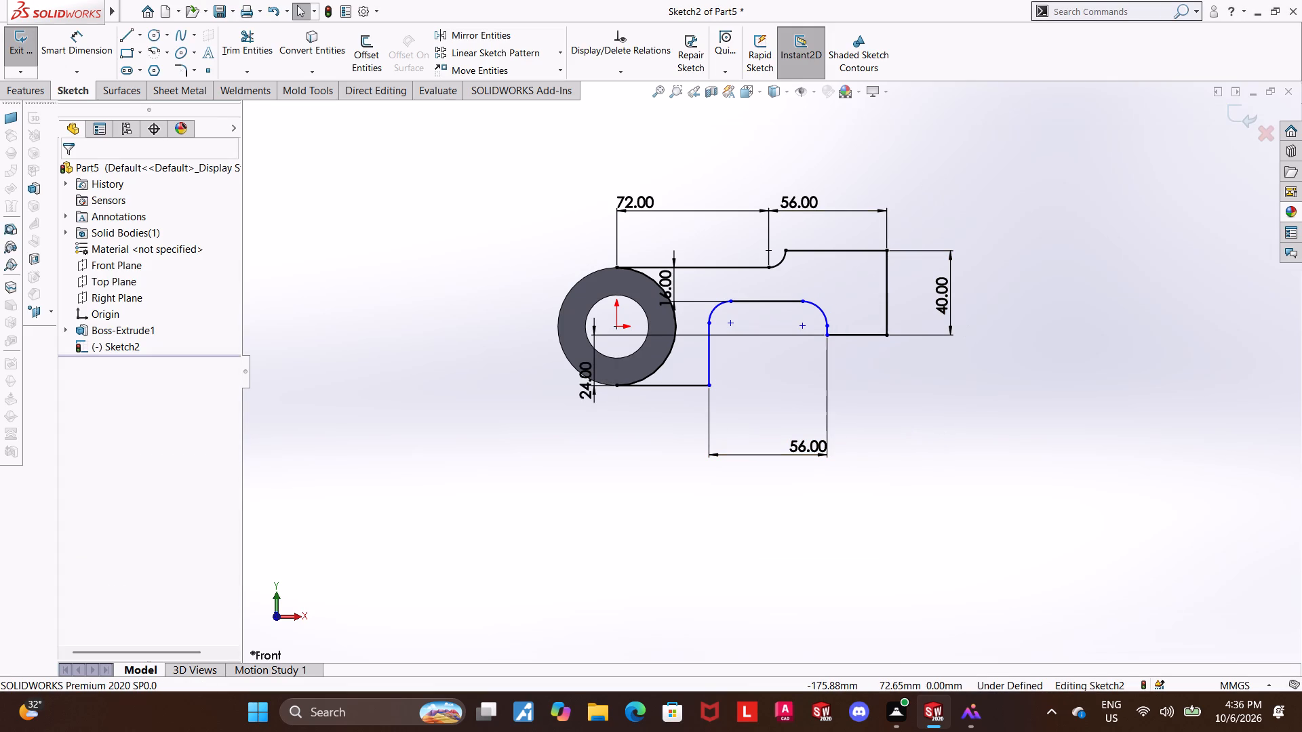
Dimension the length of the end block's bottom edge as 28 mm.
drag(56, 43, 62, 43)
click(863, 335)
click(864, 394)
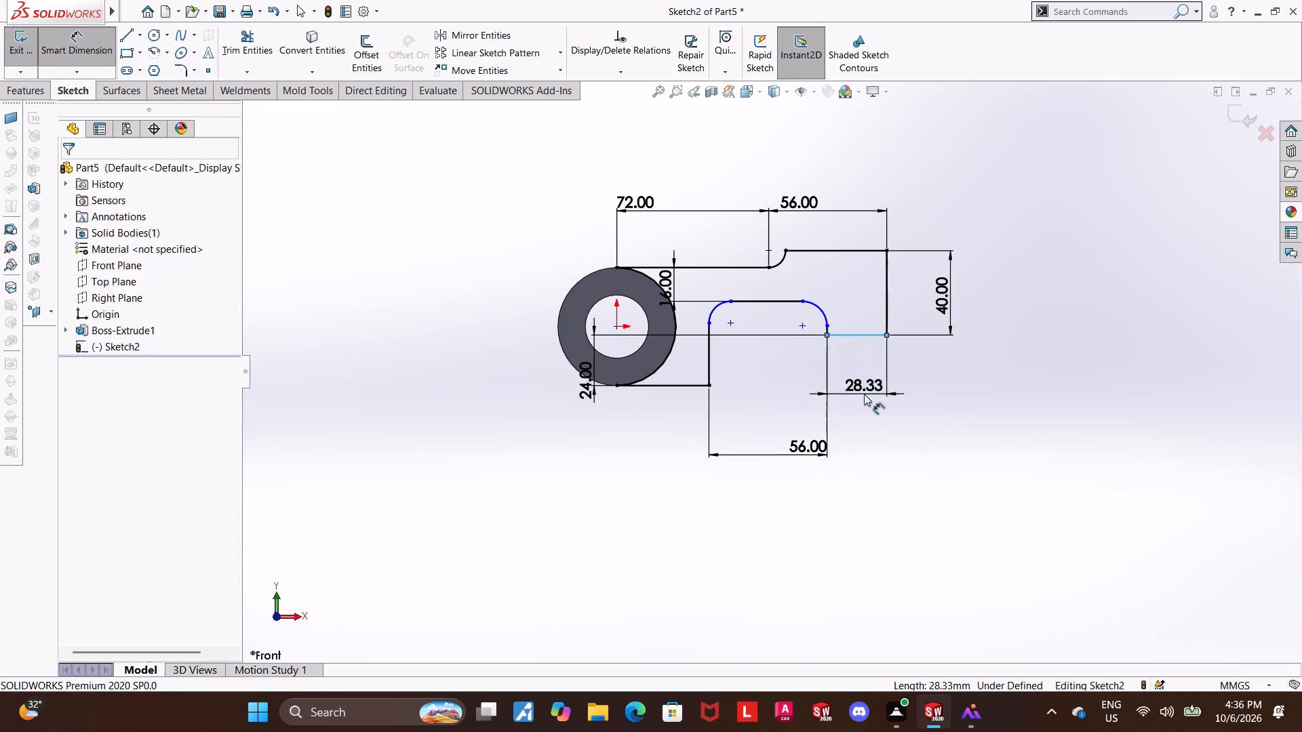
text(28)
key(Return)
key(Escape)
key(Escape)
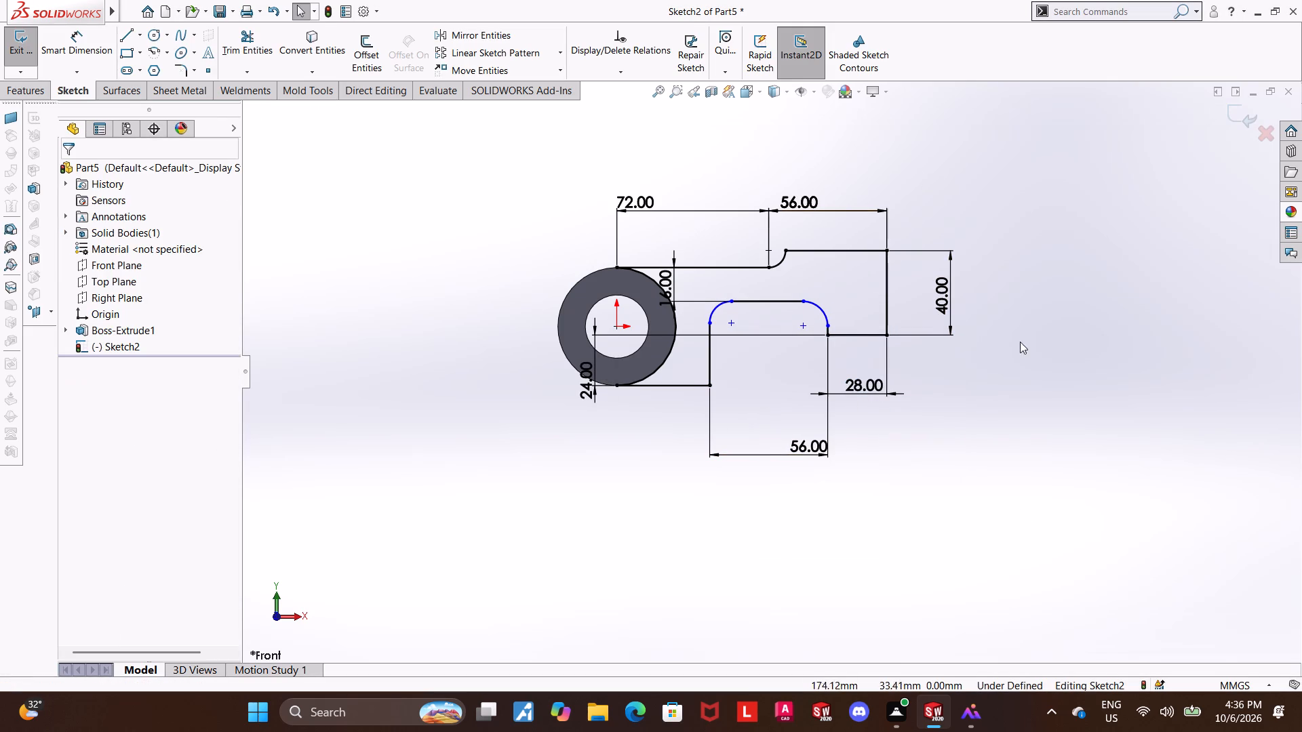
click(976, 472)
Dimension the radius of the recess's corner arc beside the end block as 8 mm.
scroll(951, 413, down, 1)
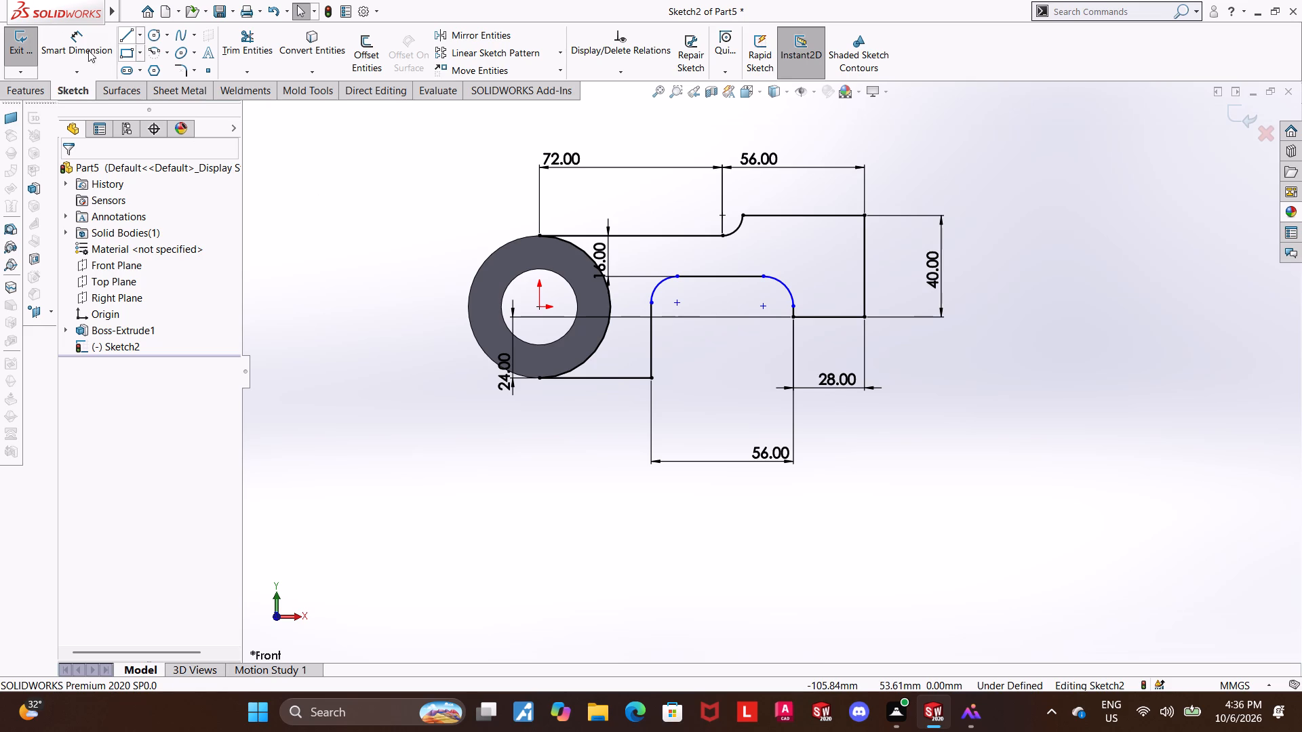
click(88, 50)
click(784, 284)
click(792, 272)
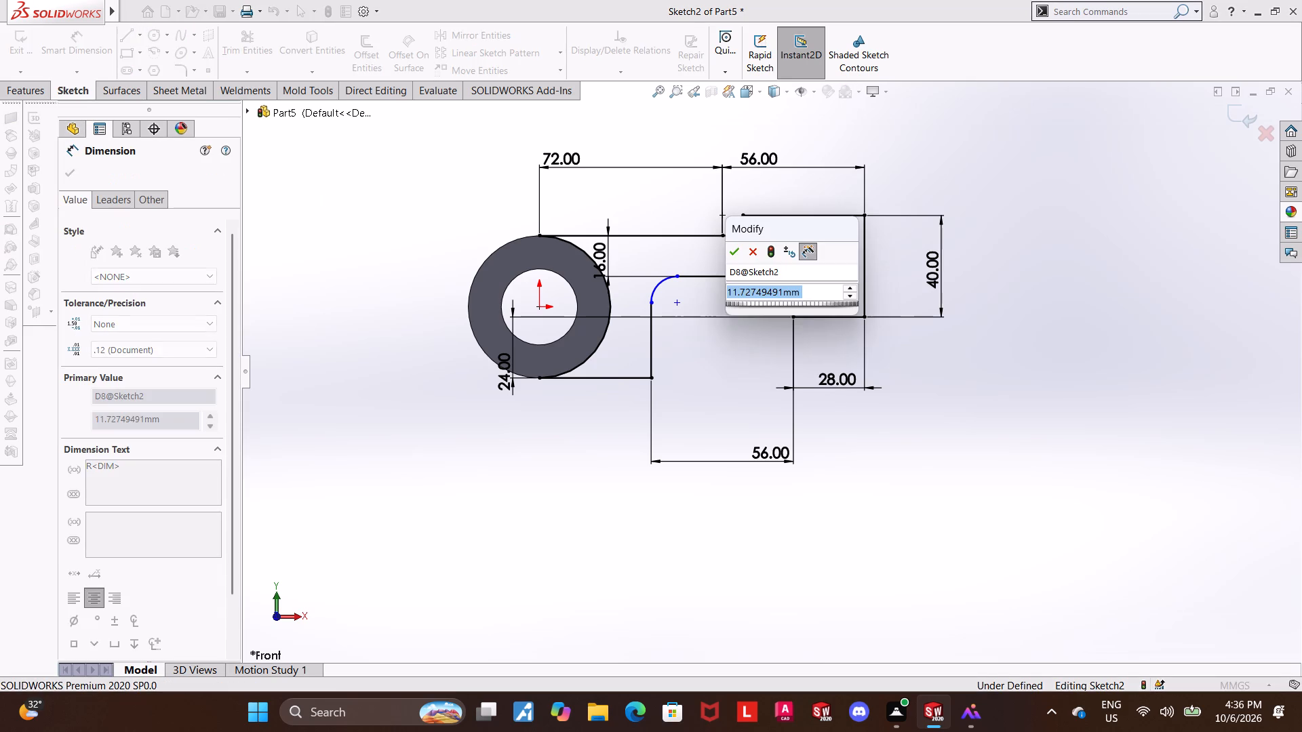
key(8)
key(Return)
key(Escape)
click(960, 407)
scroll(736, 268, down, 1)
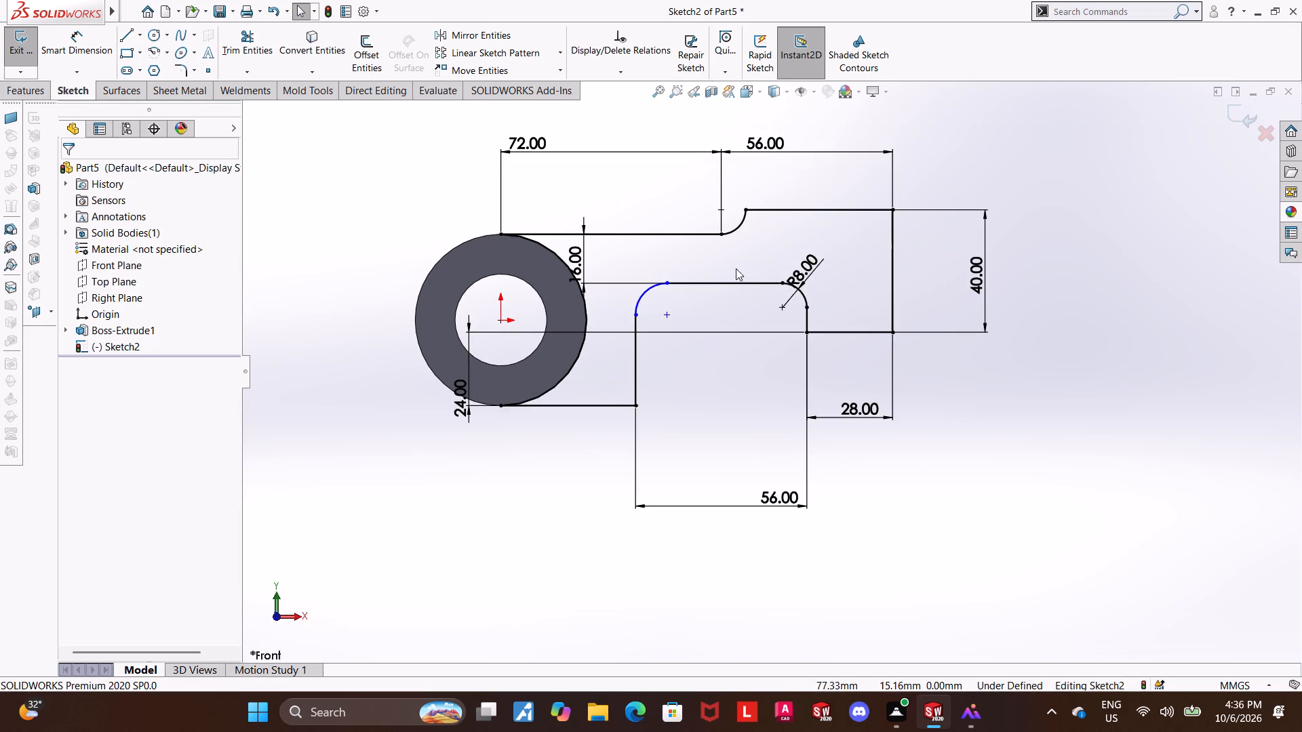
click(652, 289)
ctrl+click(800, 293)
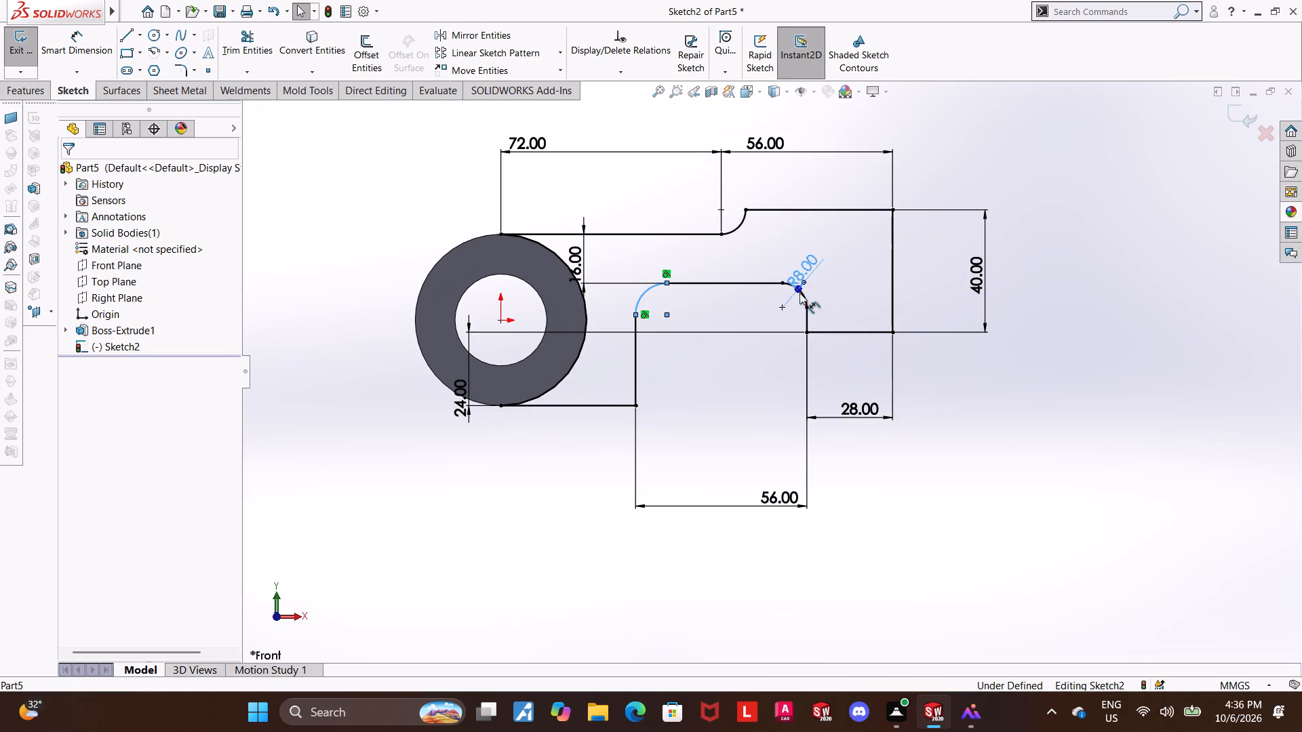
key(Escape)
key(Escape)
Move the R8 radius label farther away from the recess's corner arc.
drag(814, 266, 831, 265)
key(Escape)
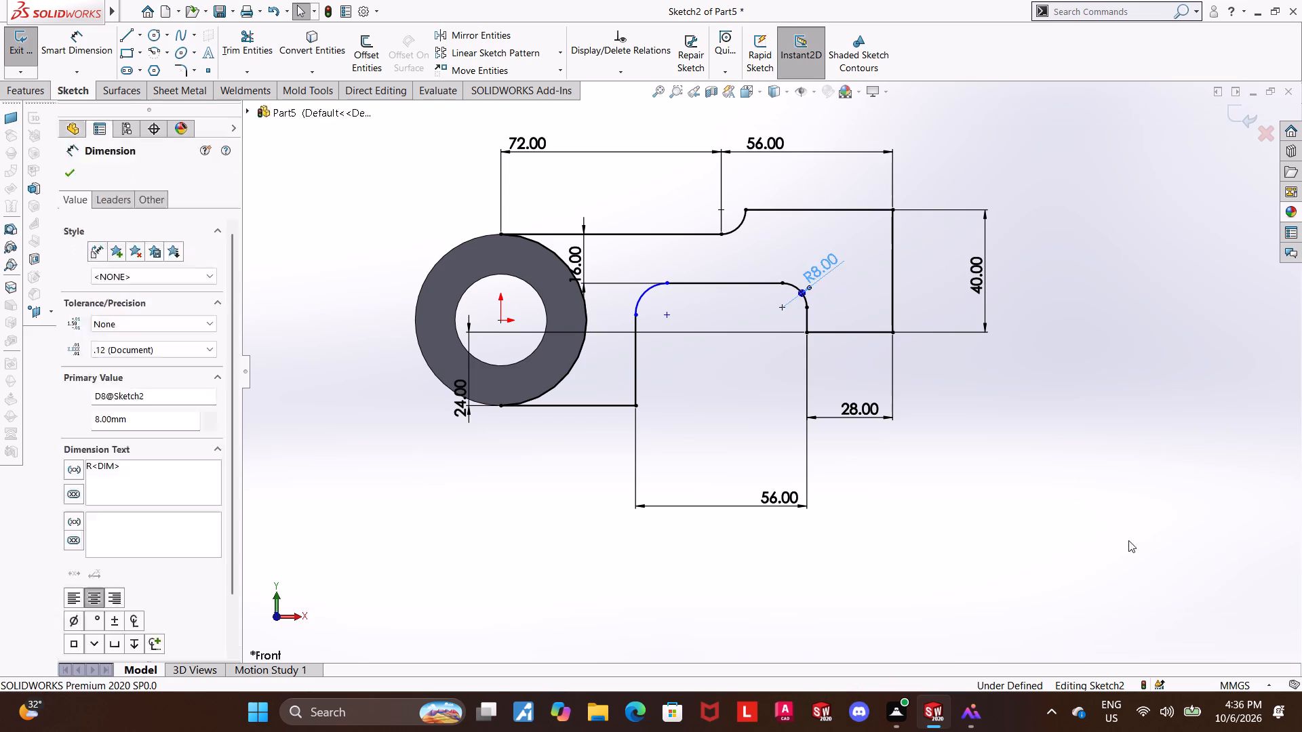
click(1065, 470)
Add an Equal relation between the recess's two corner arcs.
click(646, 293)
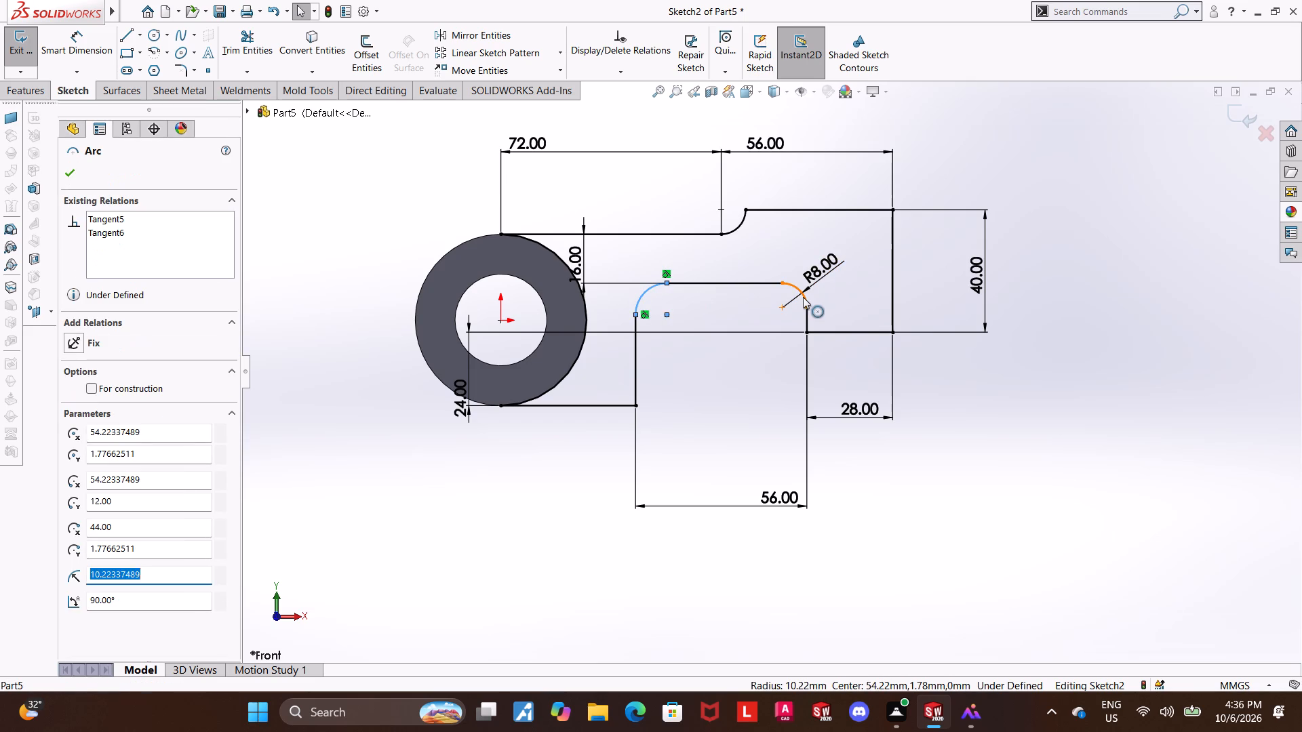
ctrl+click(803, 297)
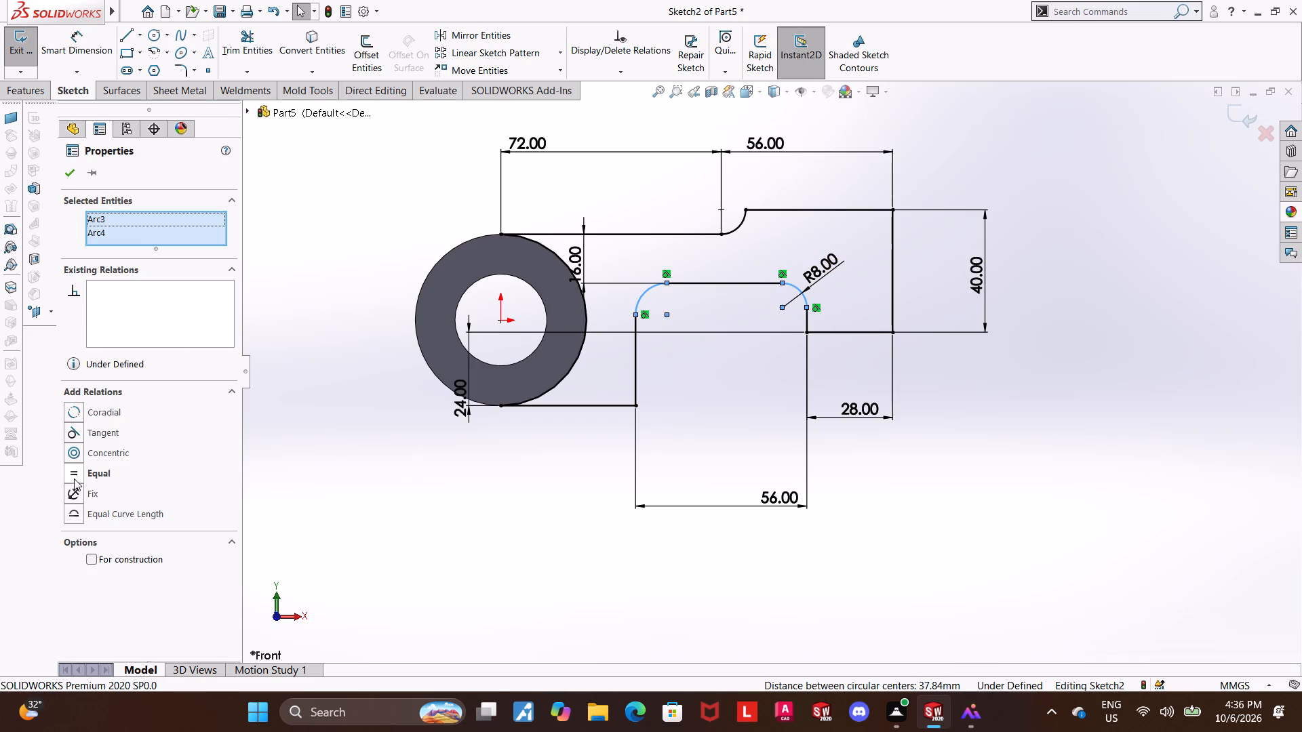
ctrl+click(74, 479)
click(1071, 462)
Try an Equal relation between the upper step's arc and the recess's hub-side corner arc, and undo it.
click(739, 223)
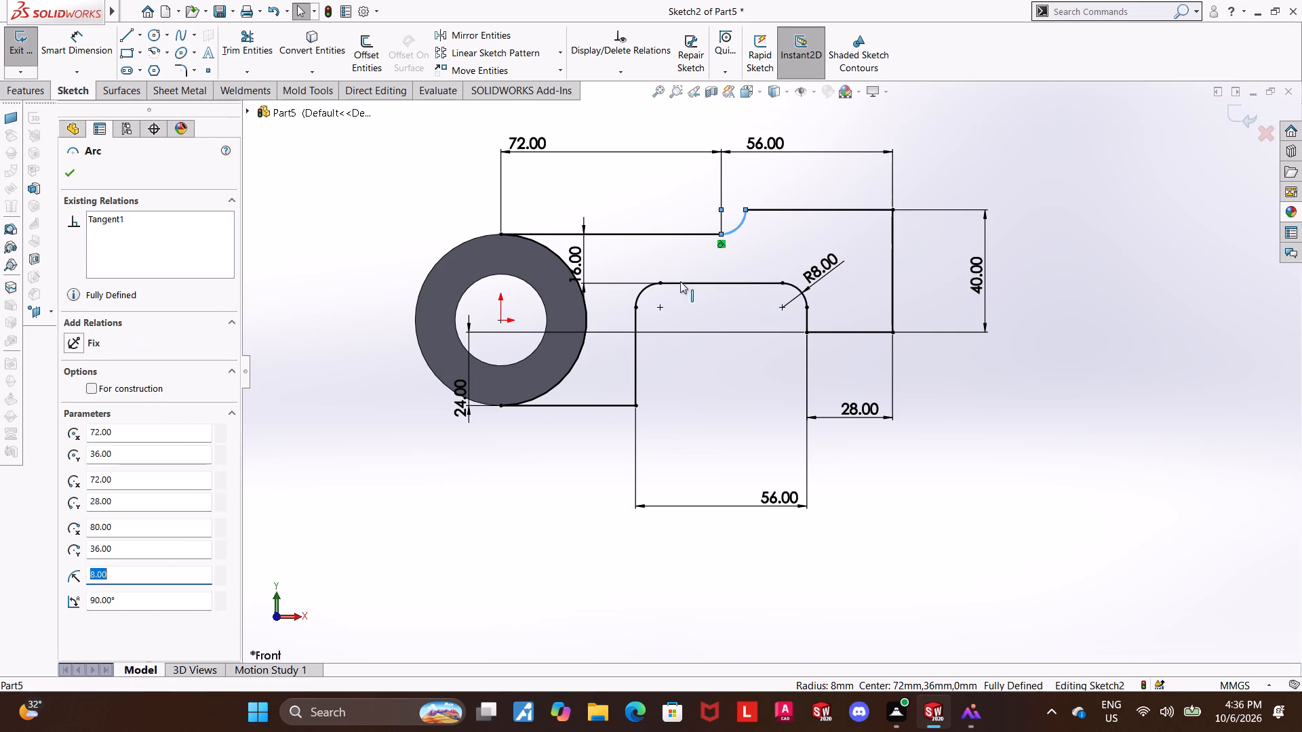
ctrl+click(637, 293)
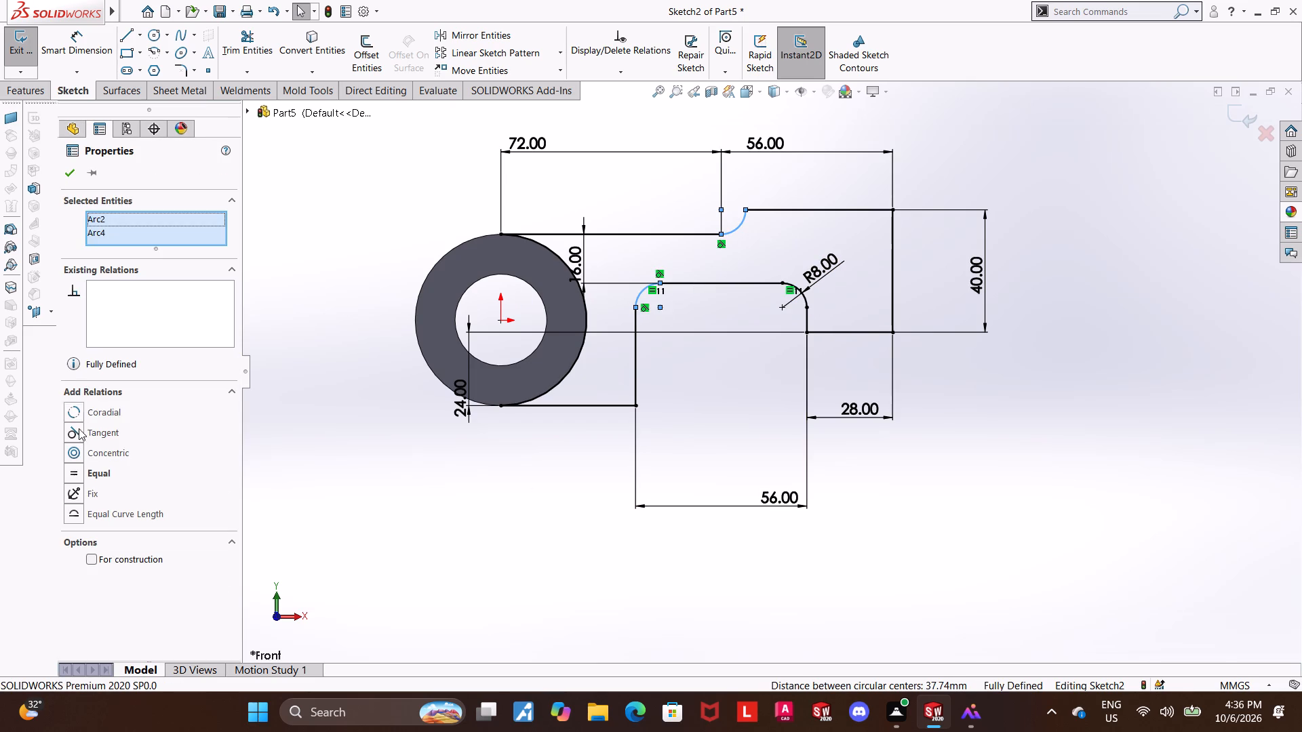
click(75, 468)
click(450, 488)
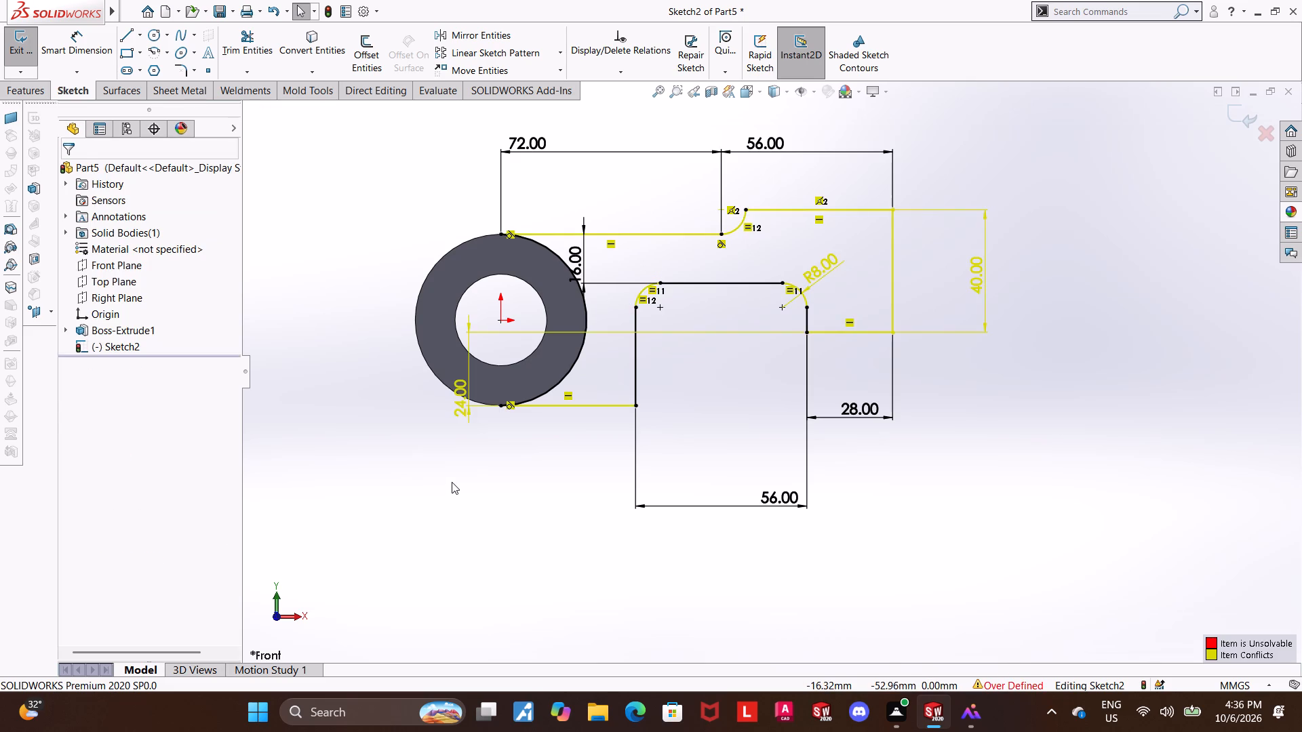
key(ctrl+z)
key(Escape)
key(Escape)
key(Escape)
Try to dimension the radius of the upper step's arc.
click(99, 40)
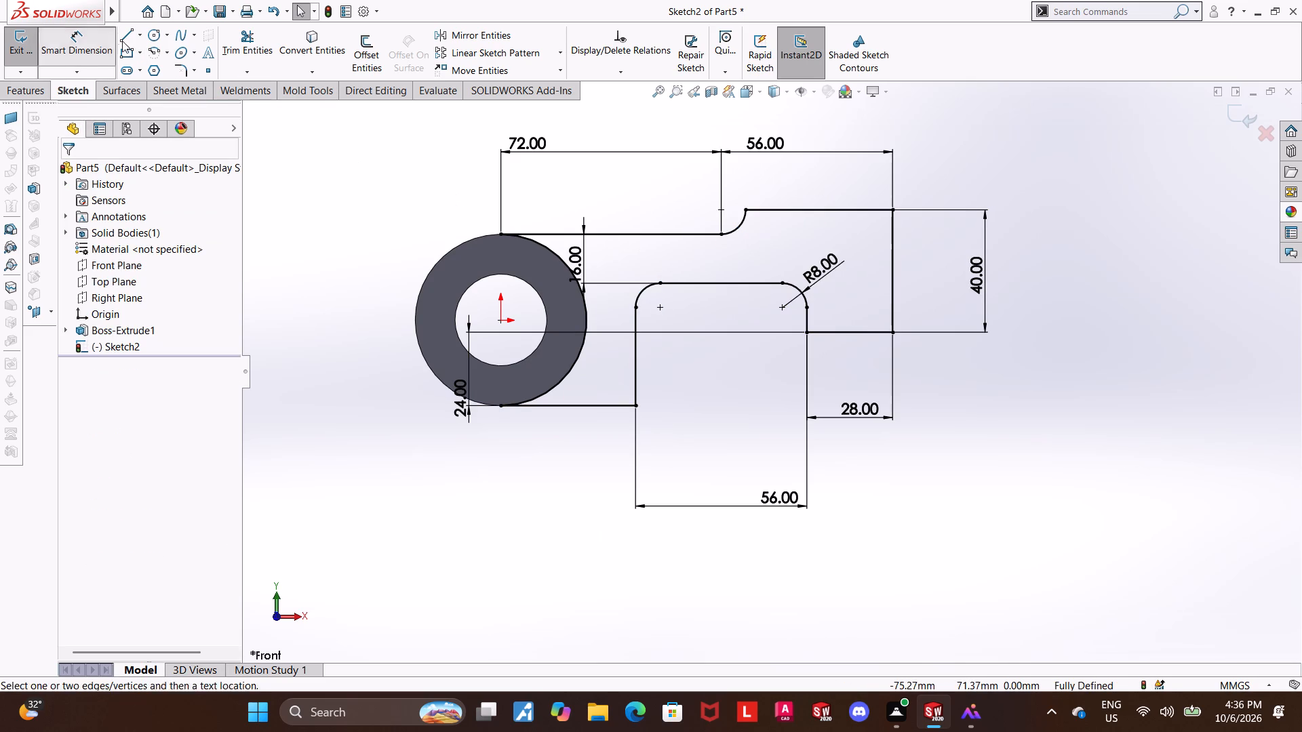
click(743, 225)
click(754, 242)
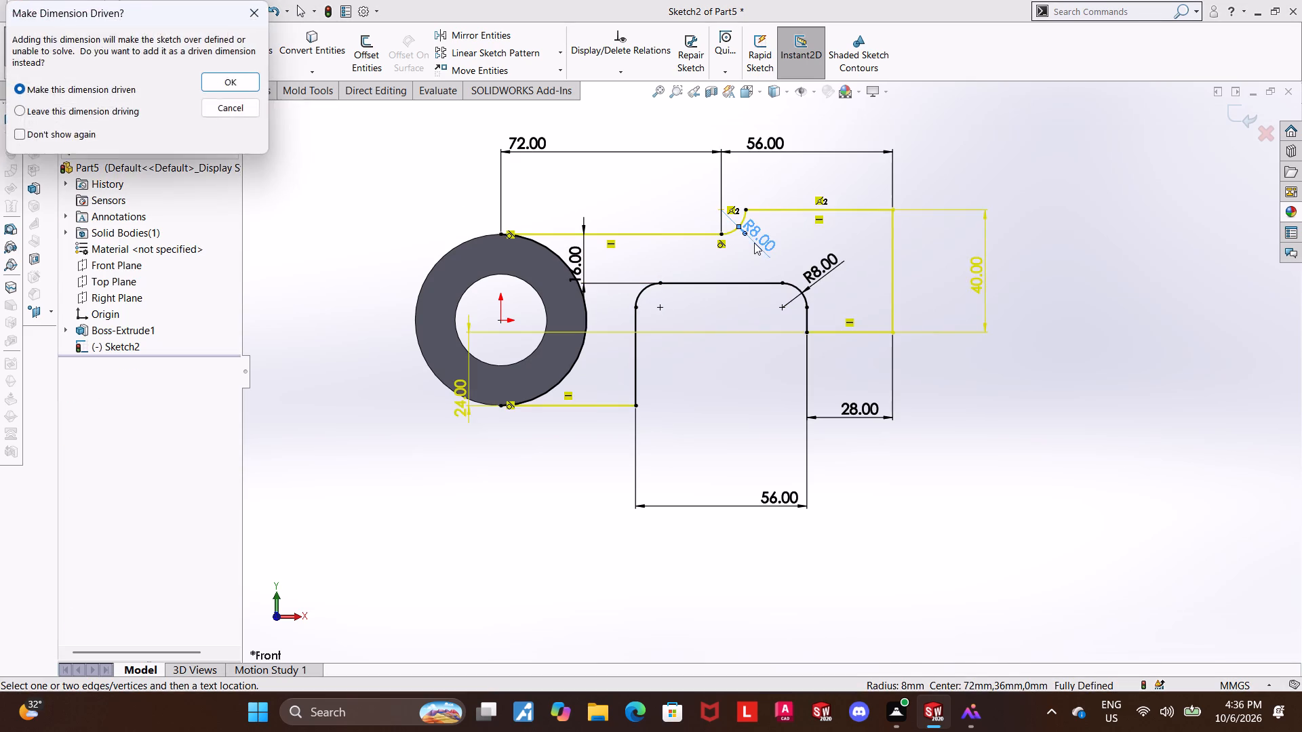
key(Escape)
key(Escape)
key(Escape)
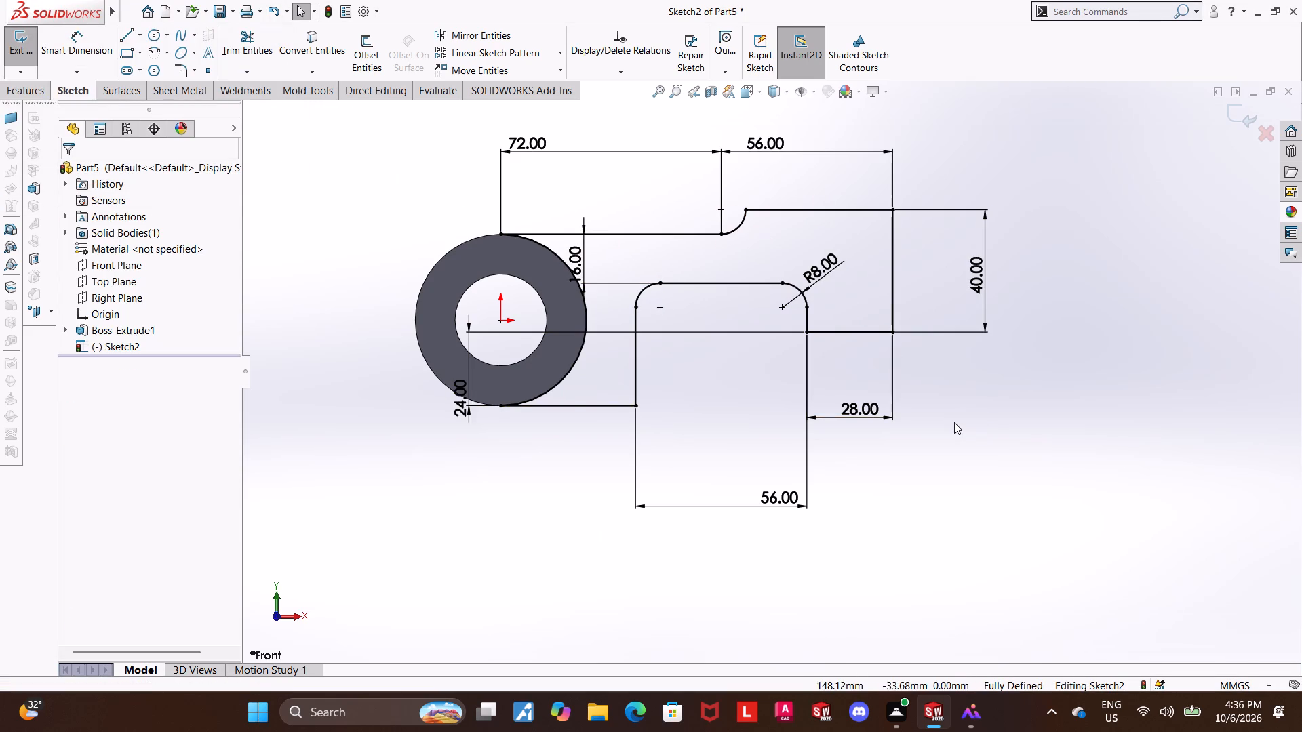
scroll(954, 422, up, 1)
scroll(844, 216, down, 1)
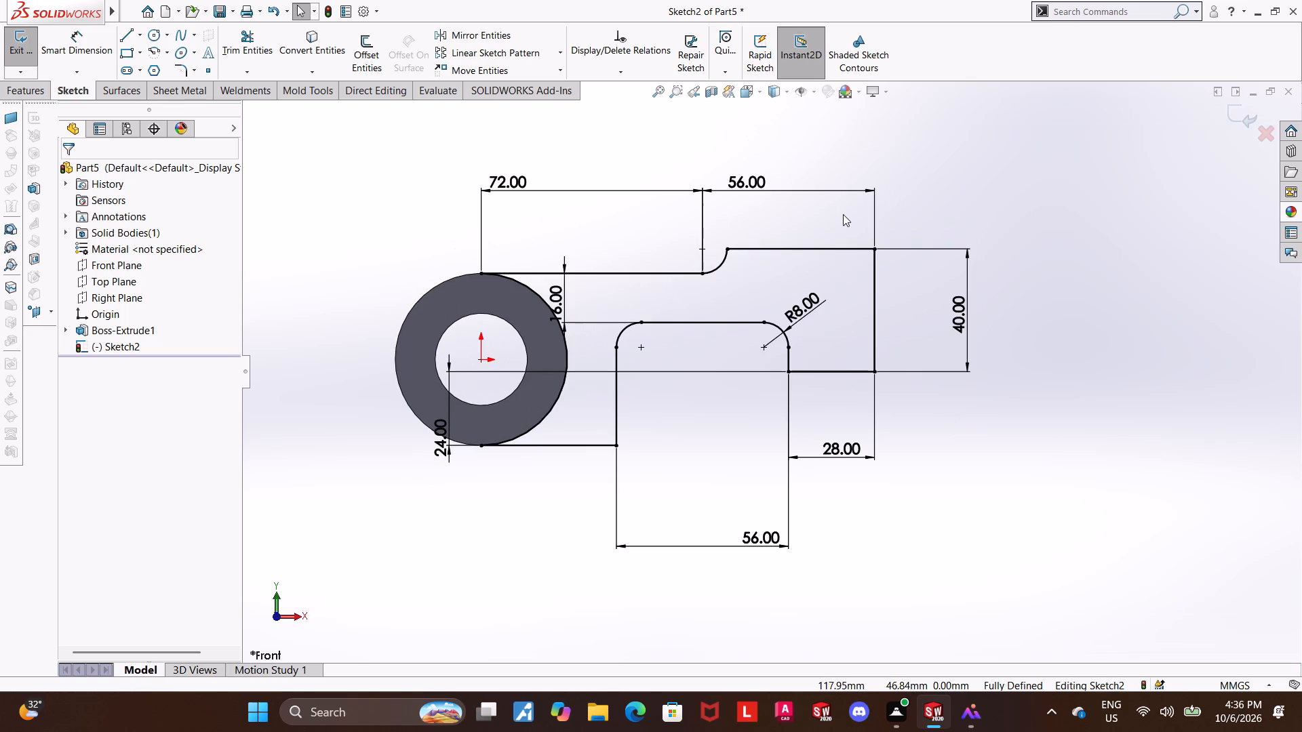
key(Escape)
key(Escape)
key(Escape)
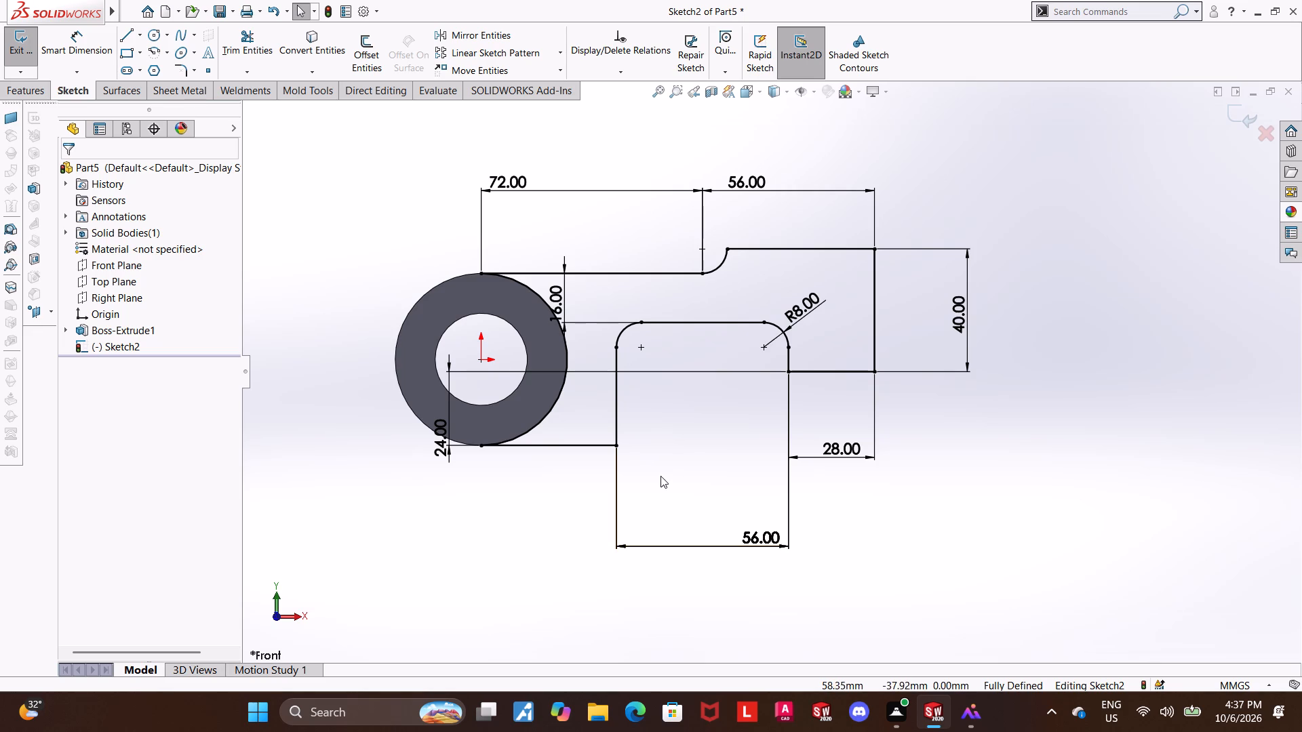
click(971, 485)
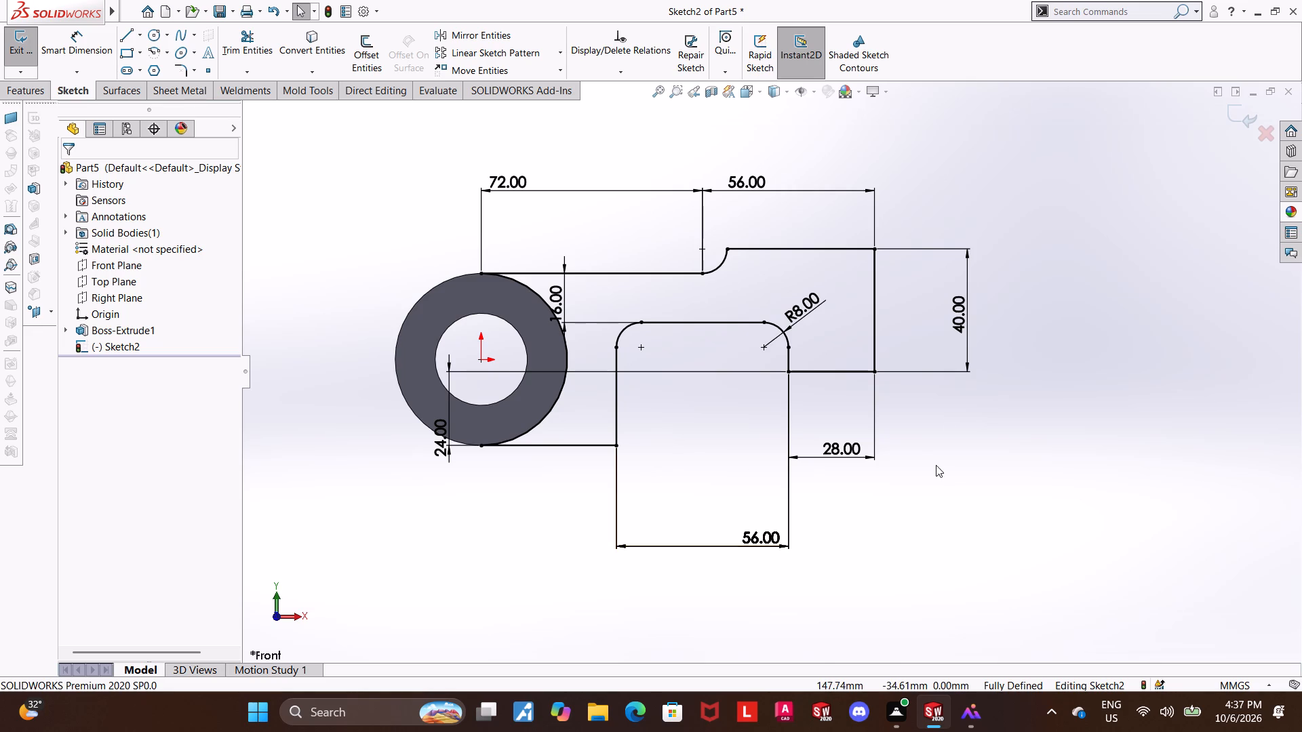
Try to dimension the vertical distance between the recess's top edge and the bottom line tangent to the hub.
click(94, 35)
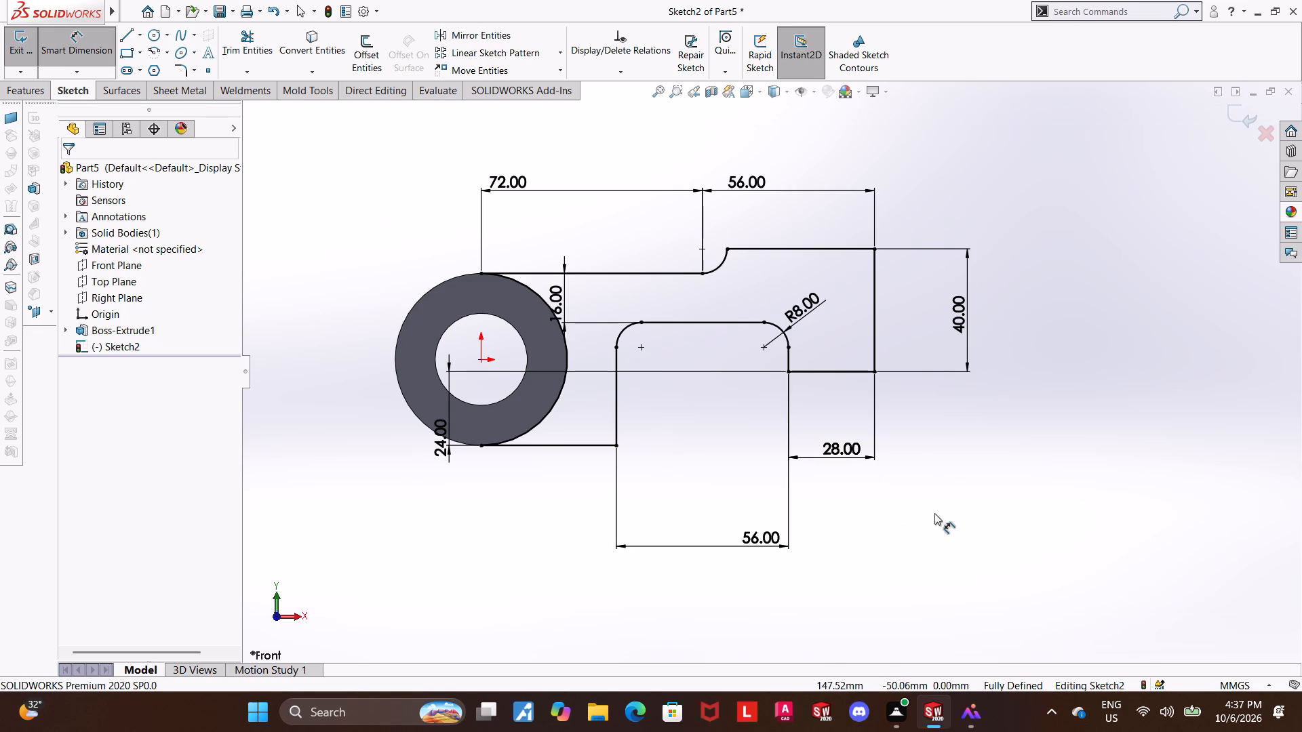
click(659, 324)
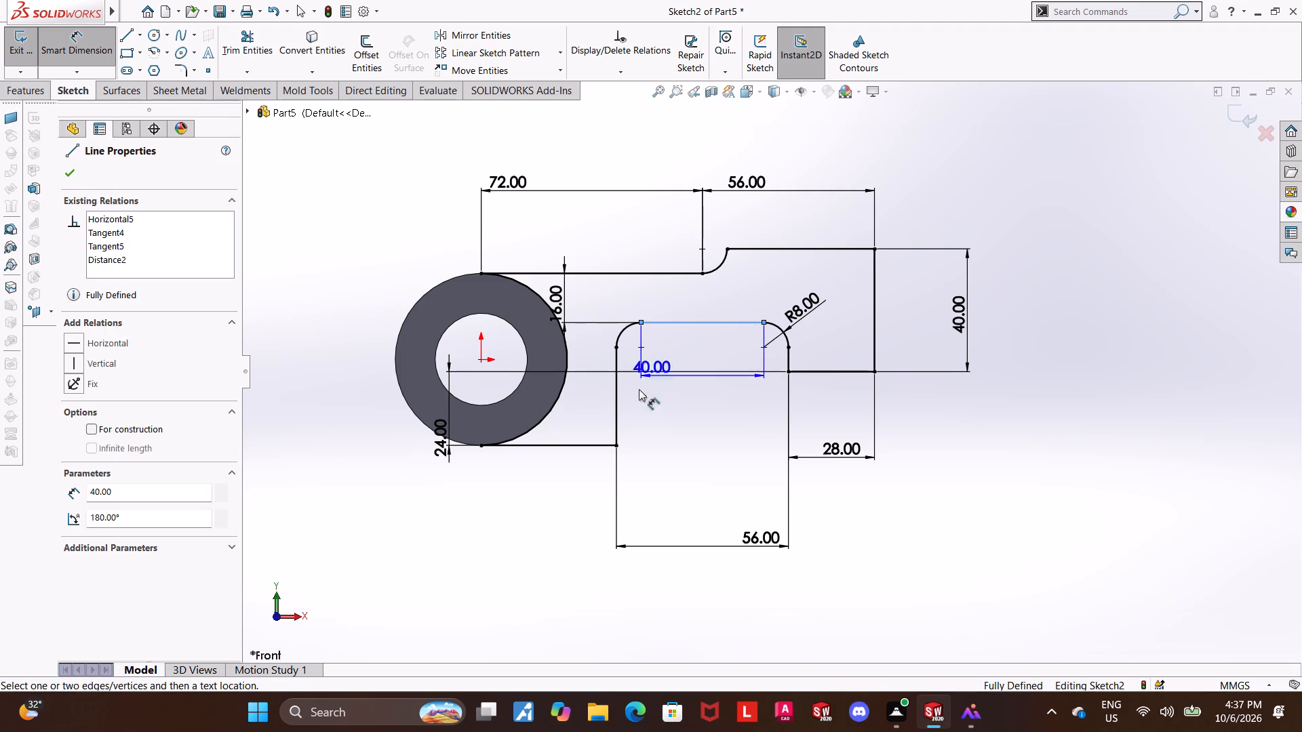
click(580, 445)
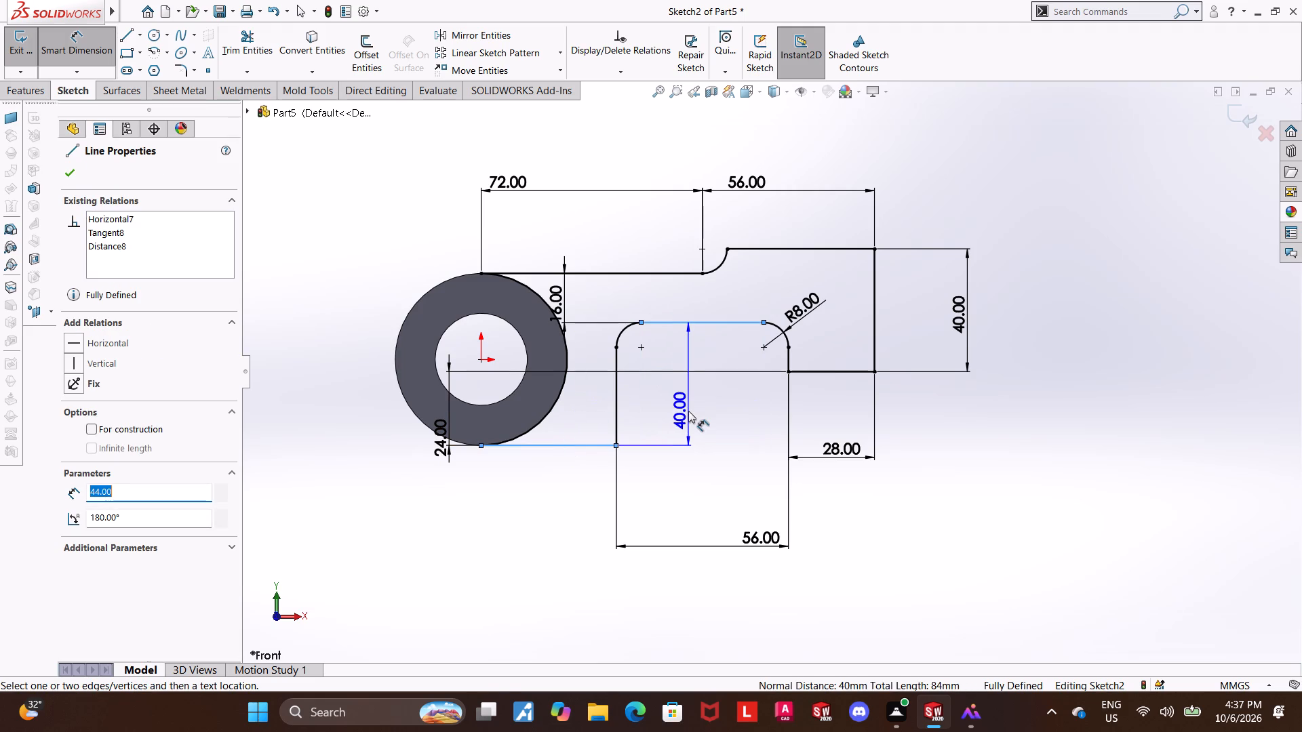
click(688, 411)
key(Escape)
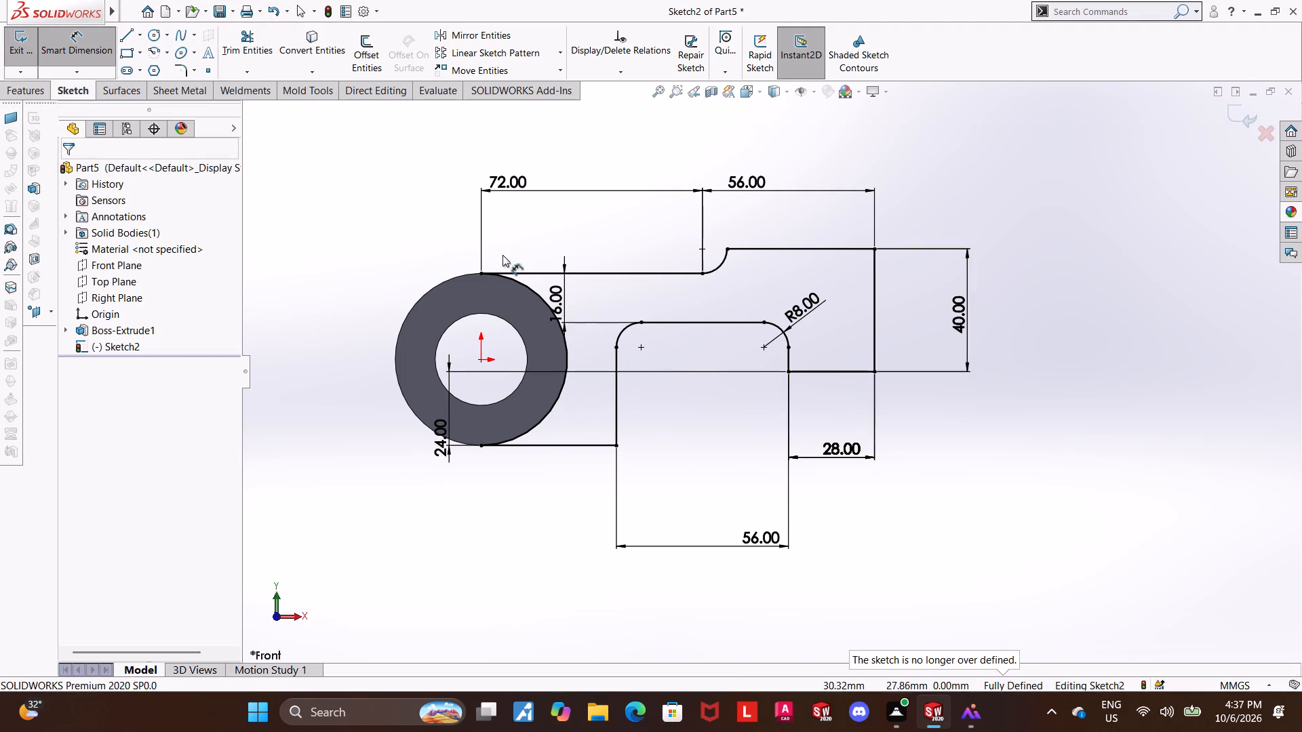
Move the 24 mm vertical dimension from the hub to just below the end block.
drag(449, 437, 688, 441)
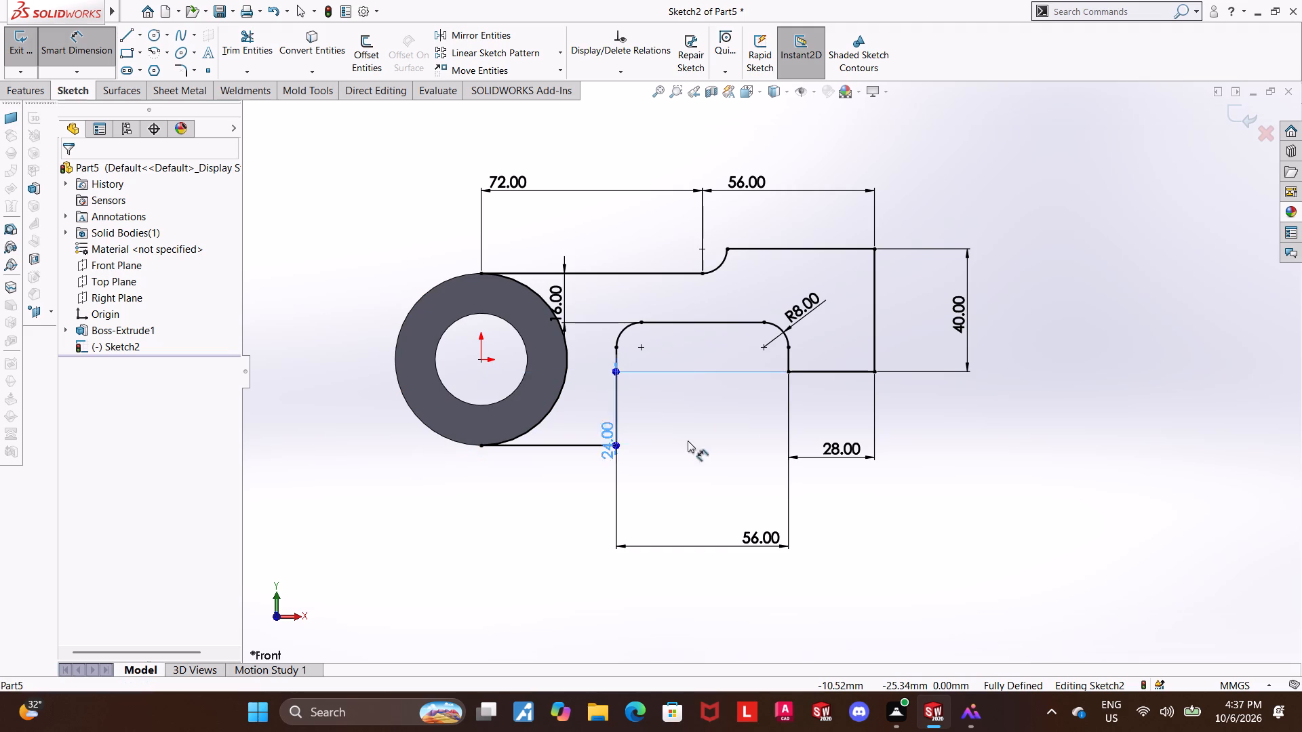
drag(688, 441, 811, 433)
click(1260, 489)
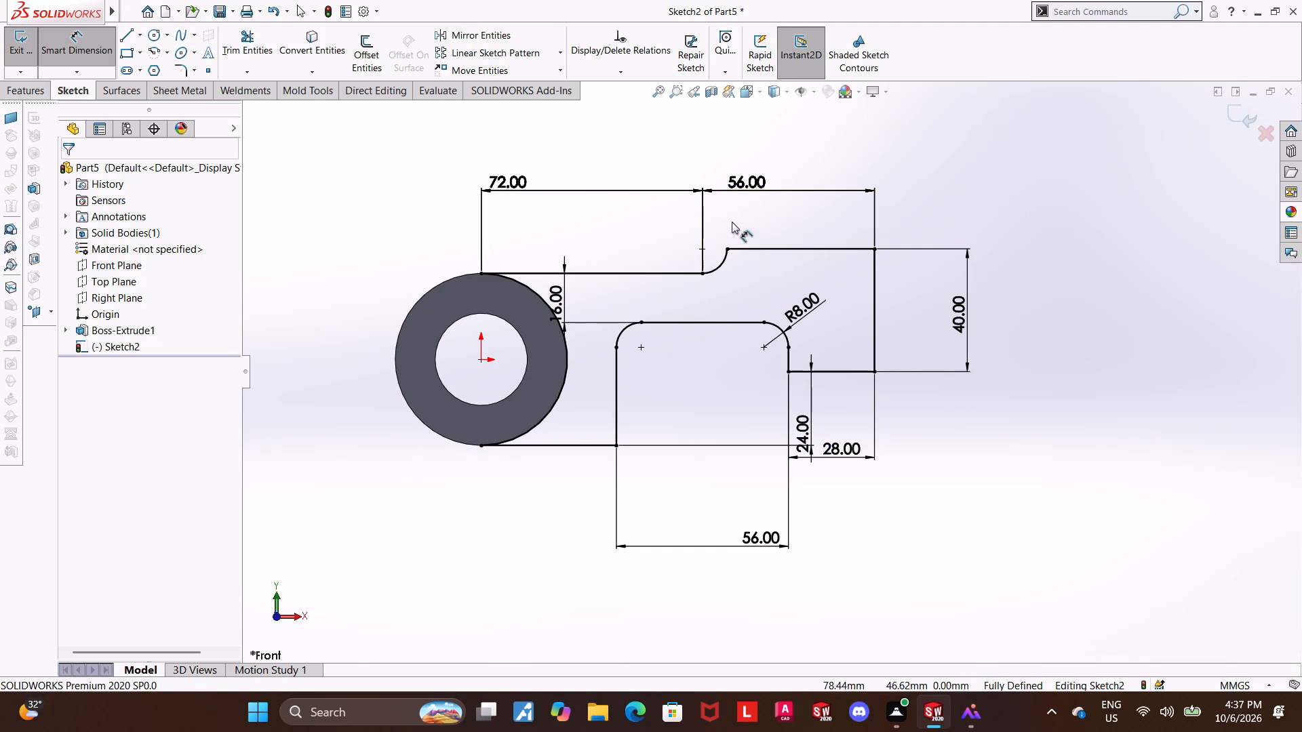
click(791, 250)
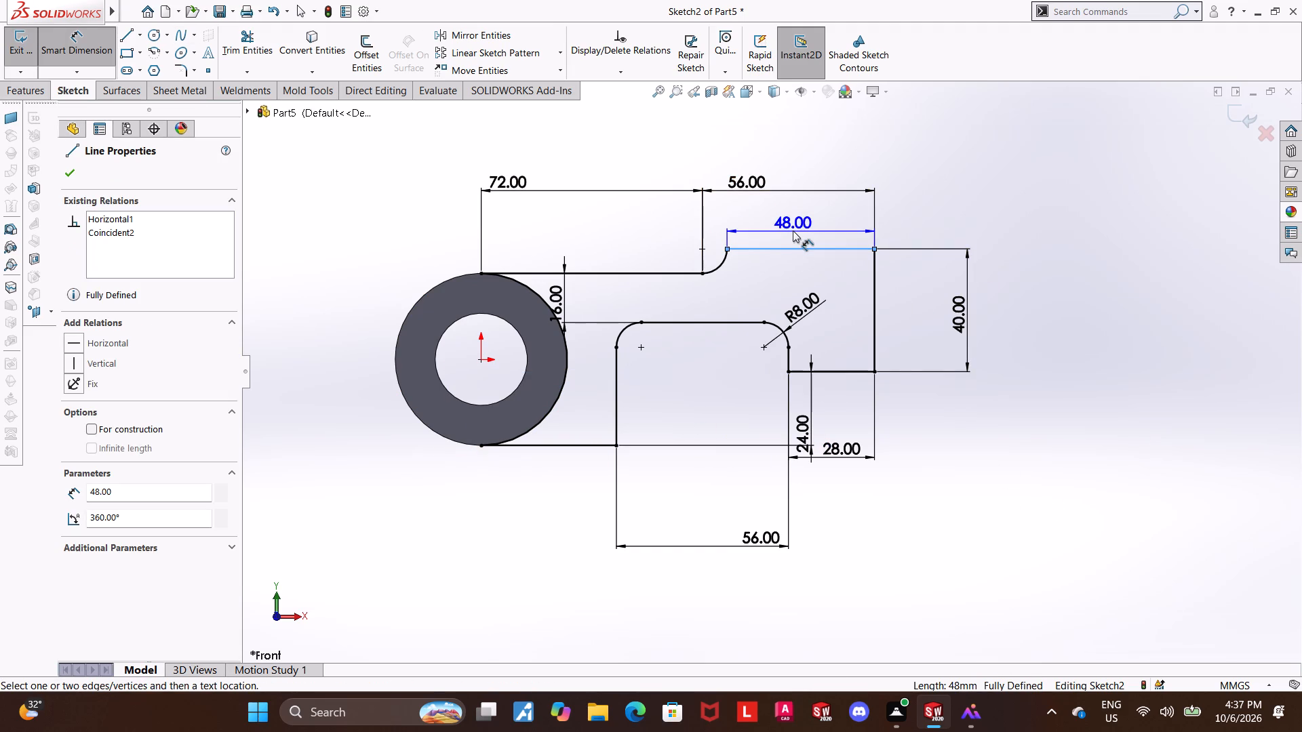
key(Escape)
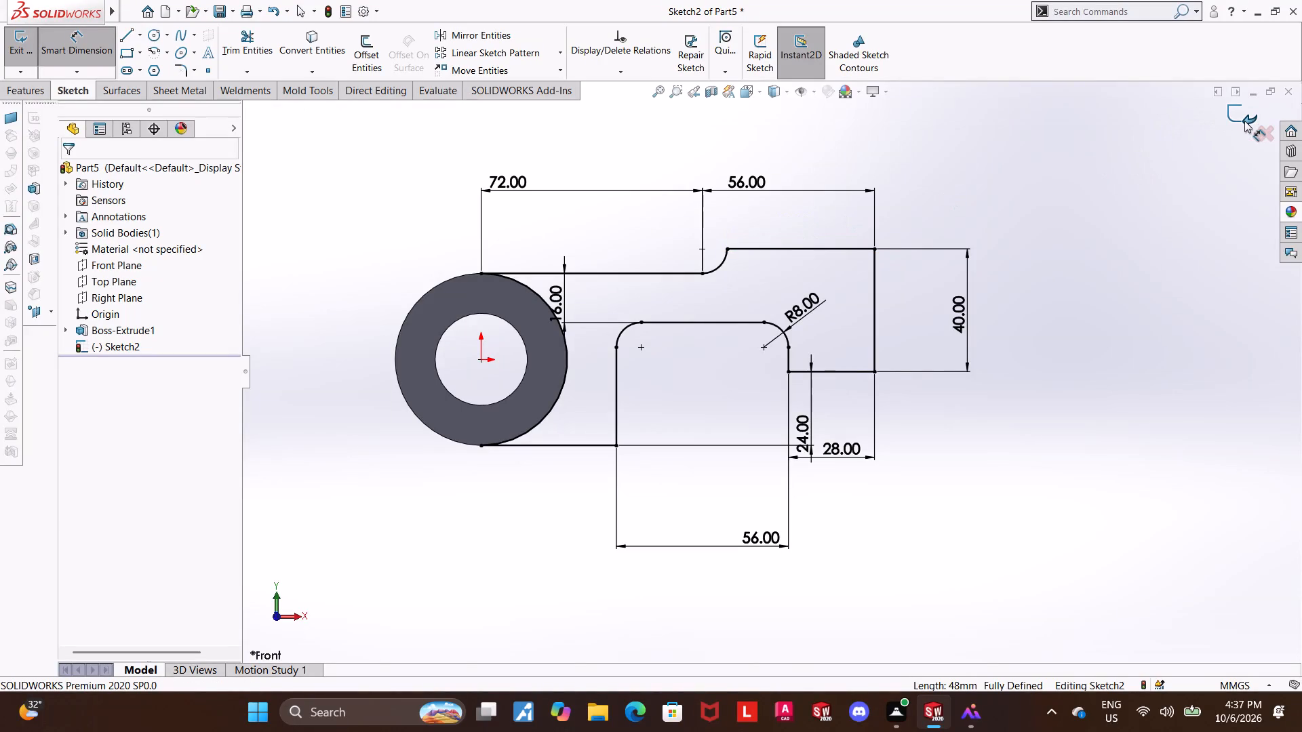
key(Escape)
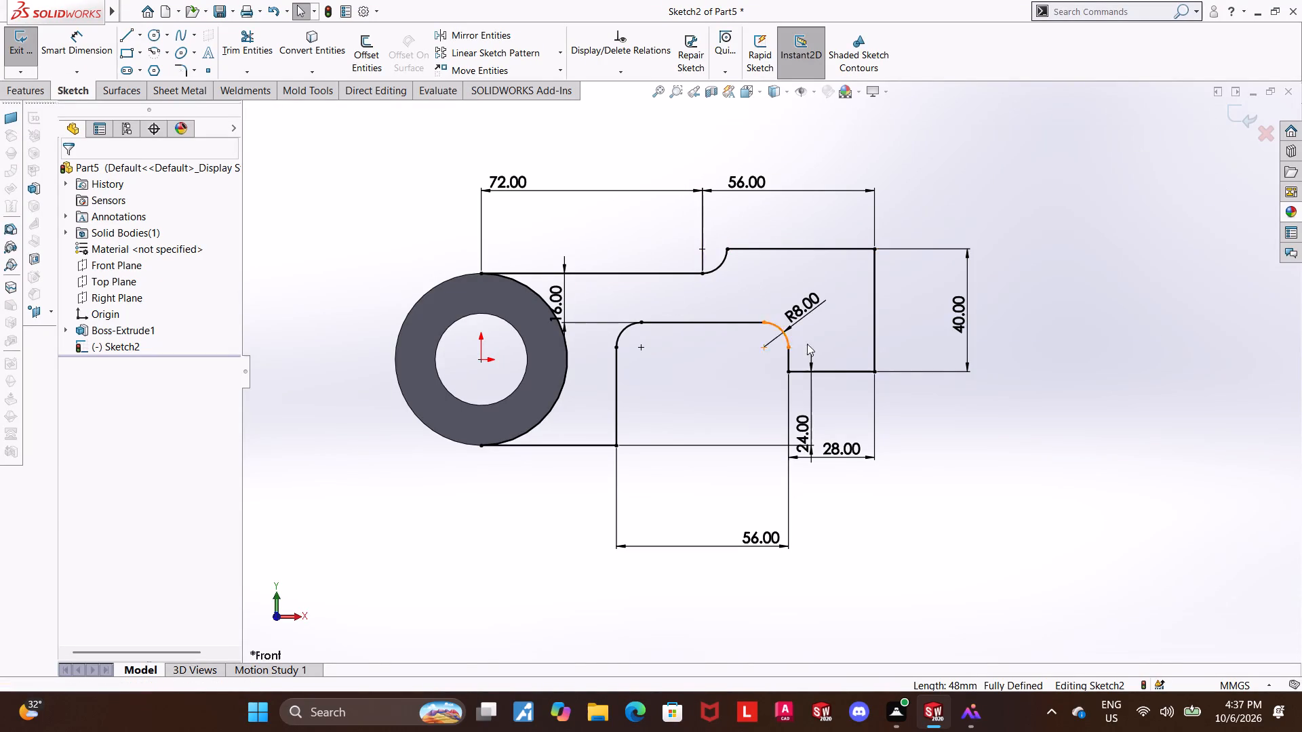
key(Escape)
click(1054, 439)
Finish the arm sketch and extrude its profile 48 mm about the mid plane, merged with the hub.
middle_drag(1029, 253, 1059, 290)
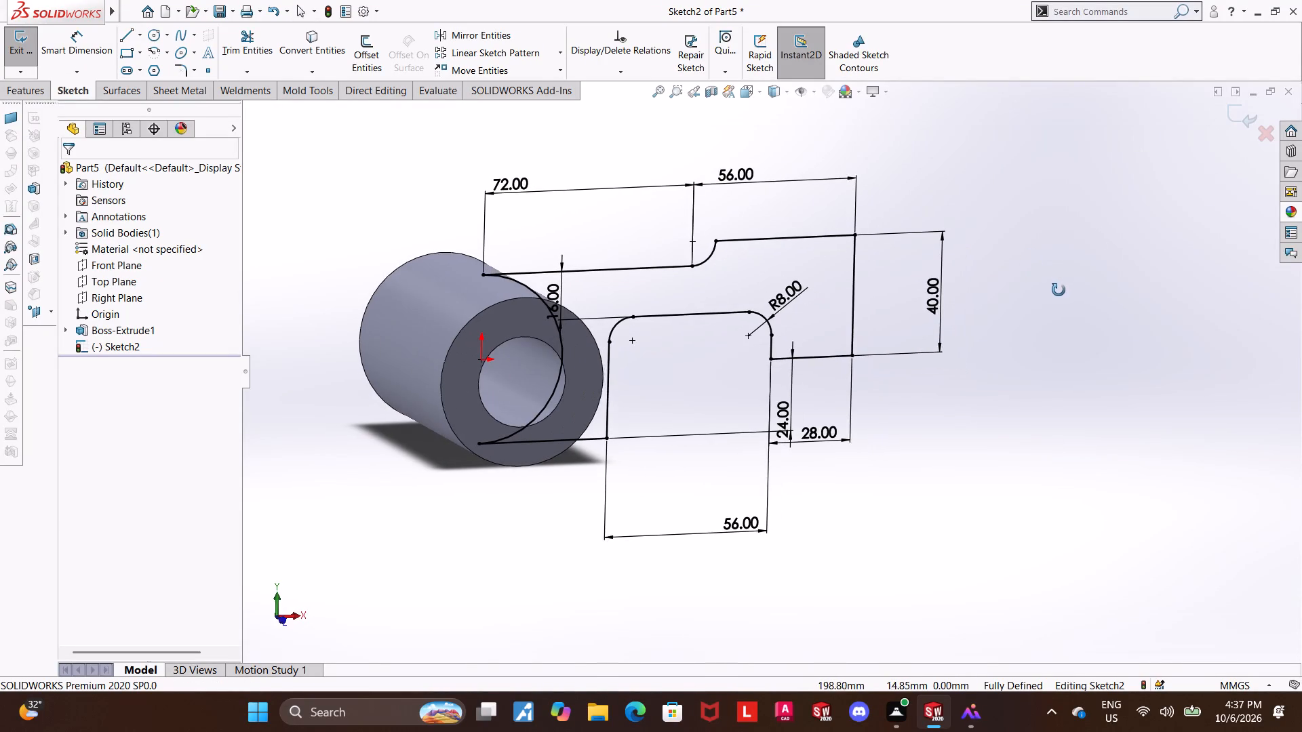
middle_drag(1059, 290, 1058, 291)
click(1243, 118)
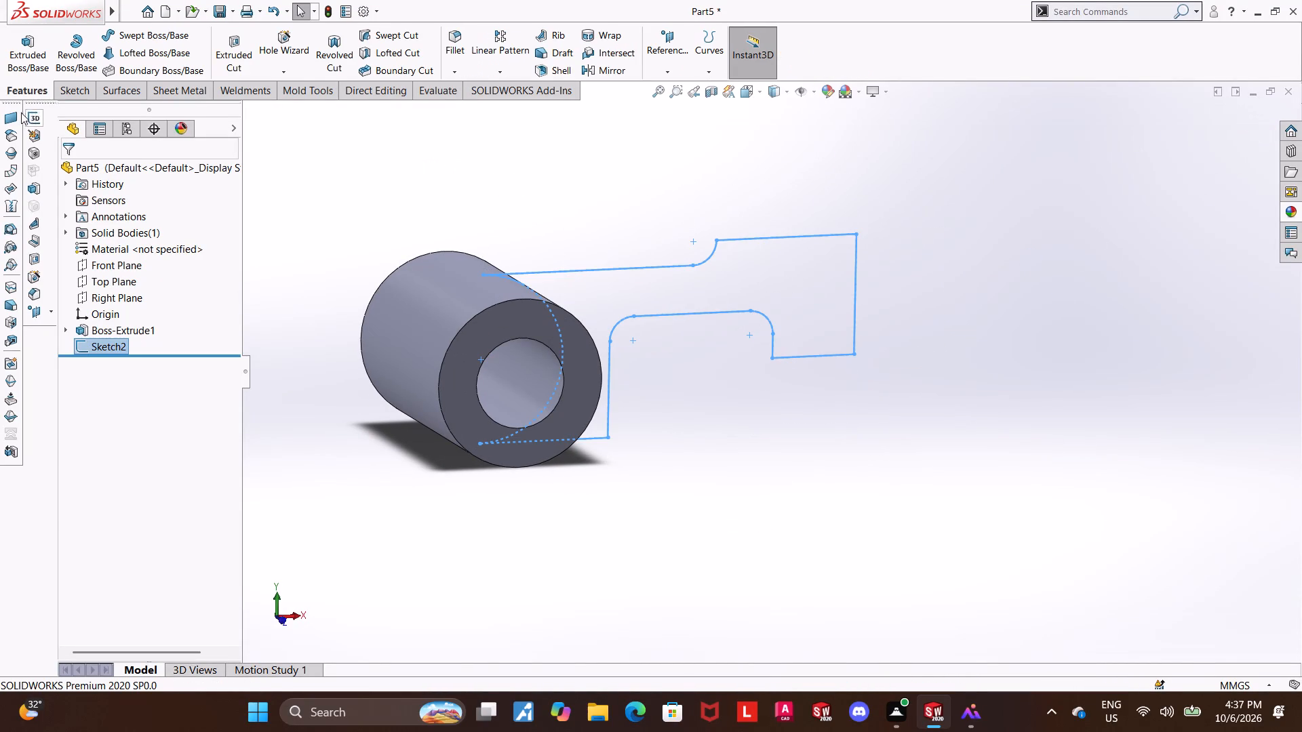
click(24, 56)
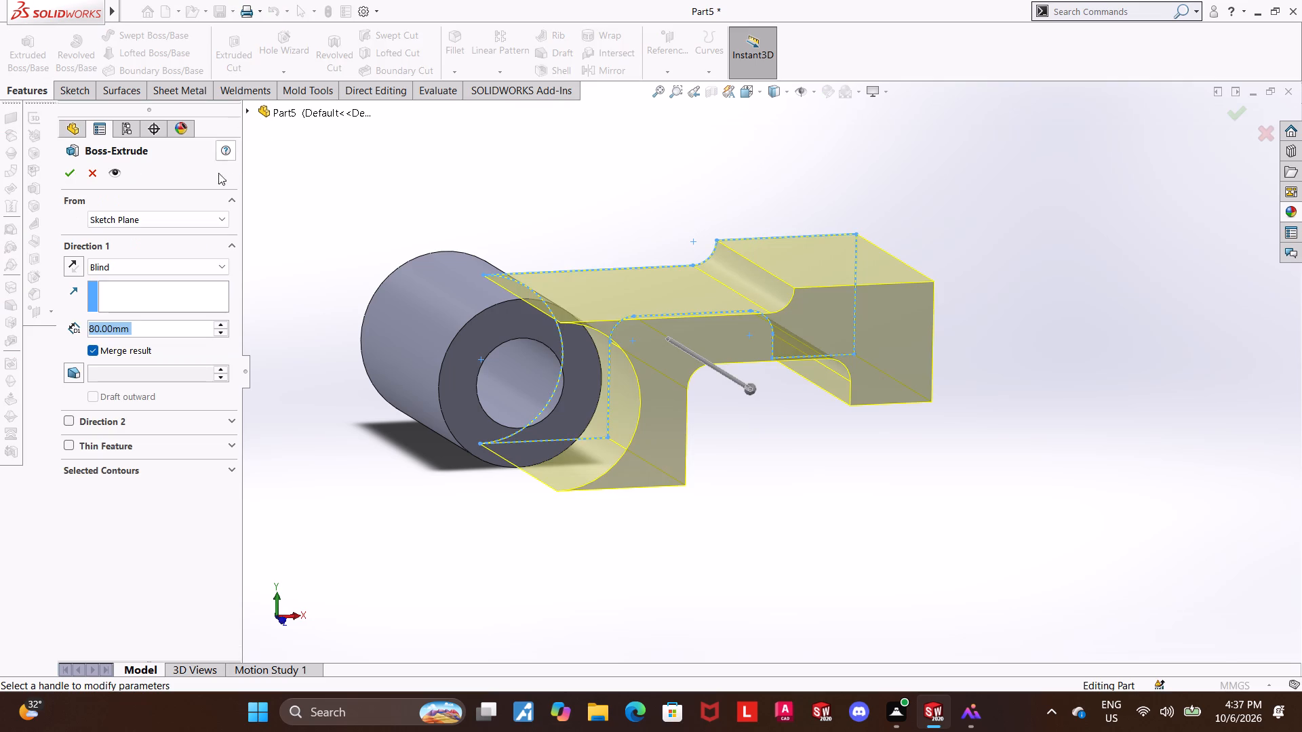
click(165, 269)
click(136, 348)
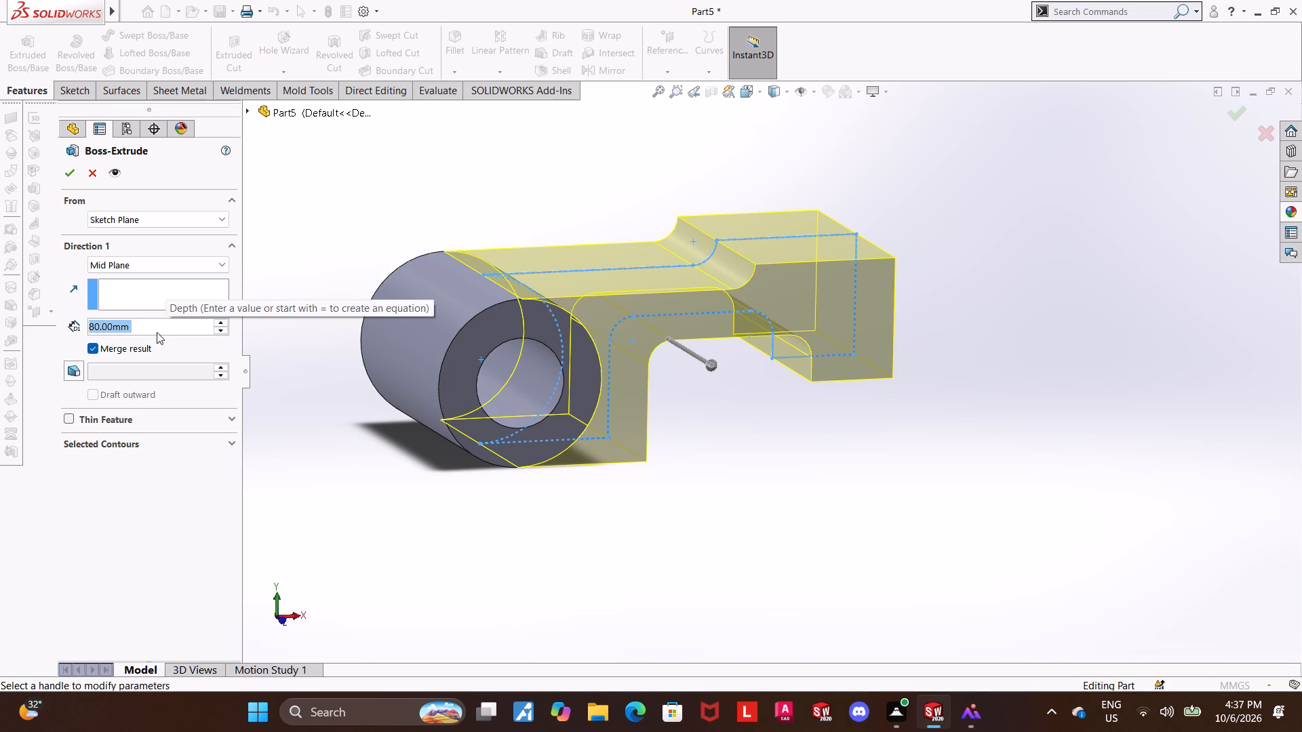
text(16)
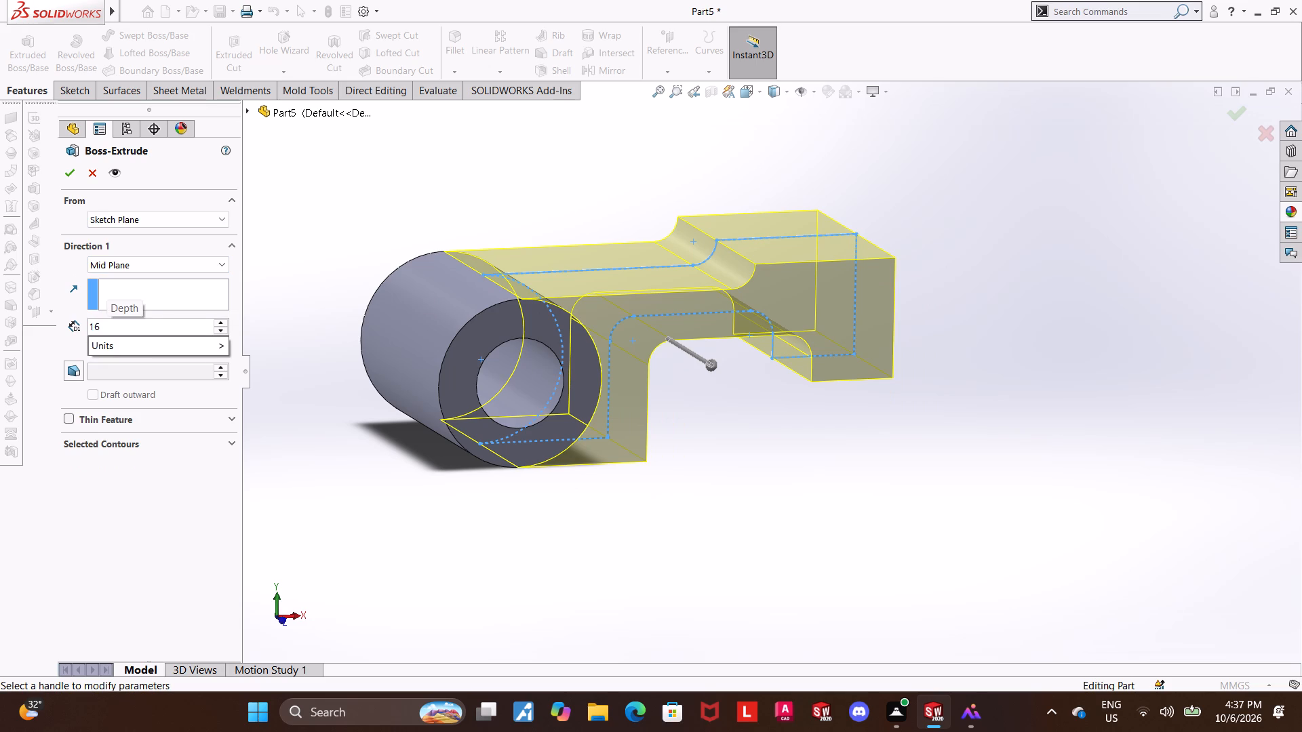
text(*3)
key(Return)
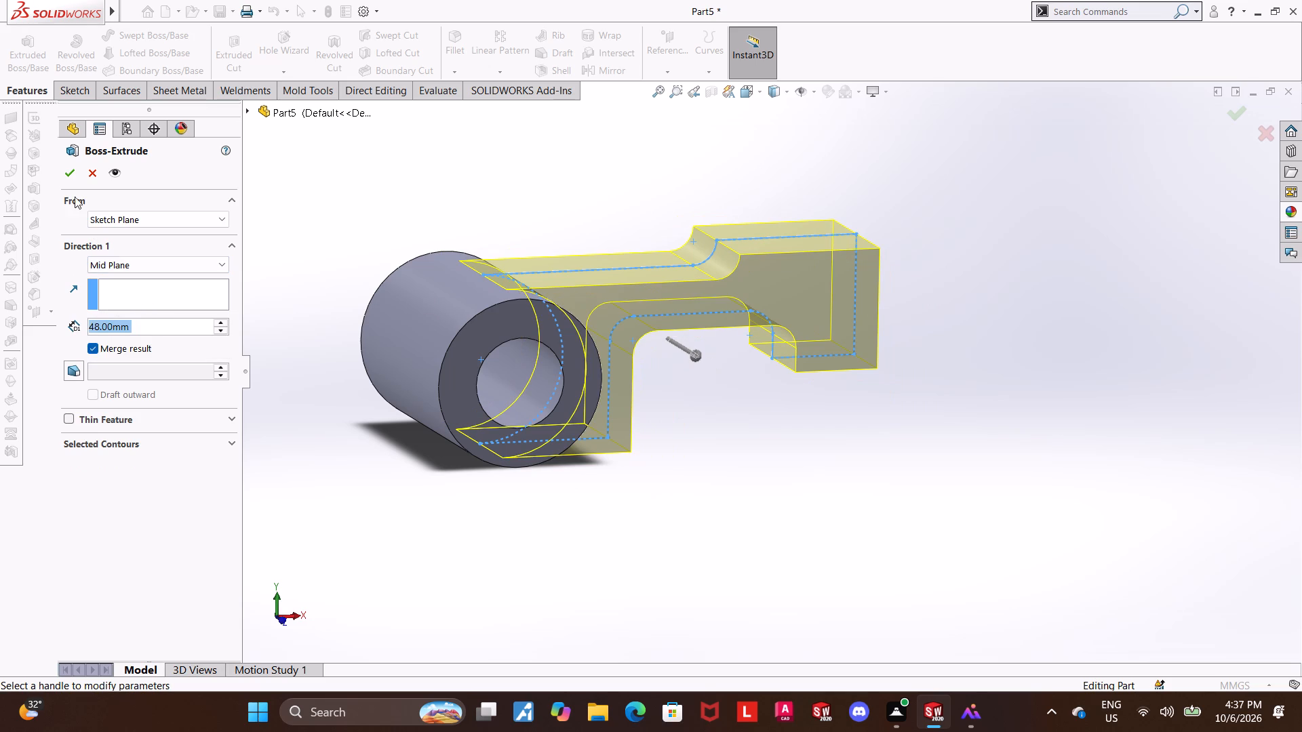
click(73, 176)
Start a sketch on the arm's lower upper-side face and draw a corner rectangle about 65 mm long across the hub.
drag(583, 584, 585, 575)
middle_drag(584, 504, 598, 560)
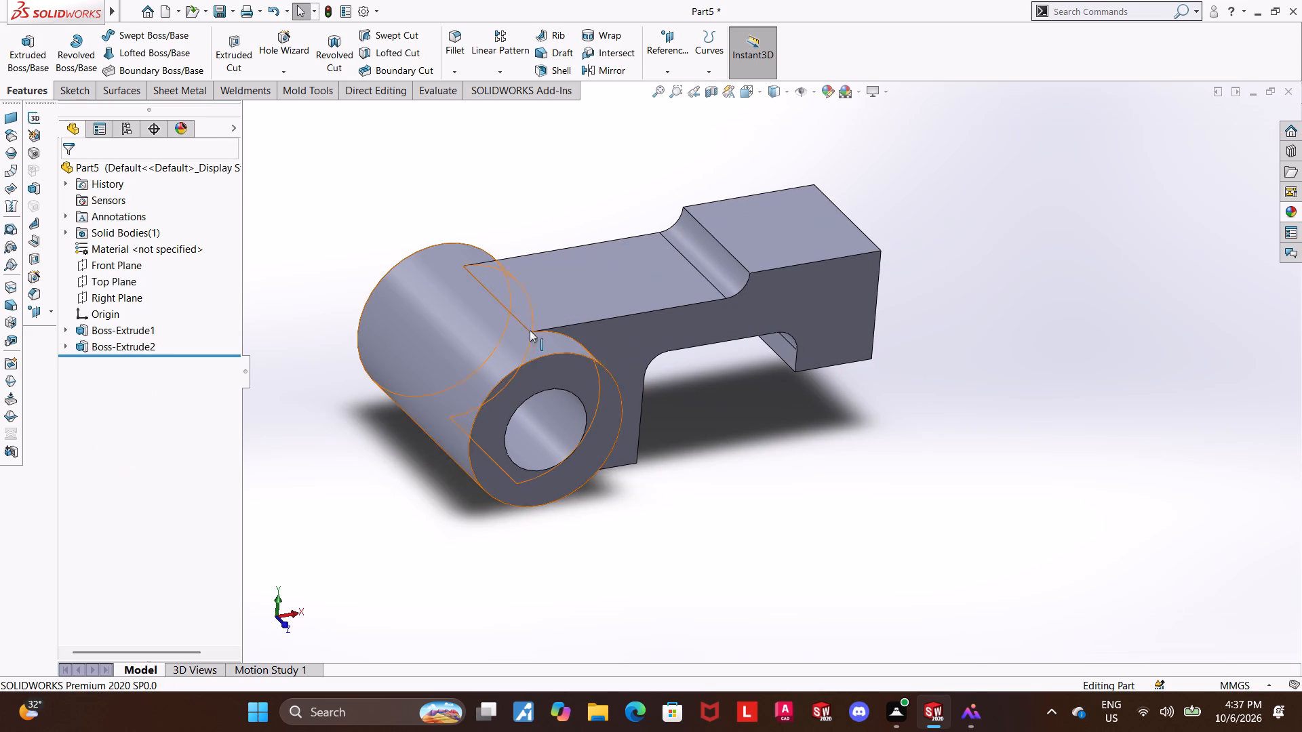
click(610, 295)
click(670, 262)
click(115, 361)
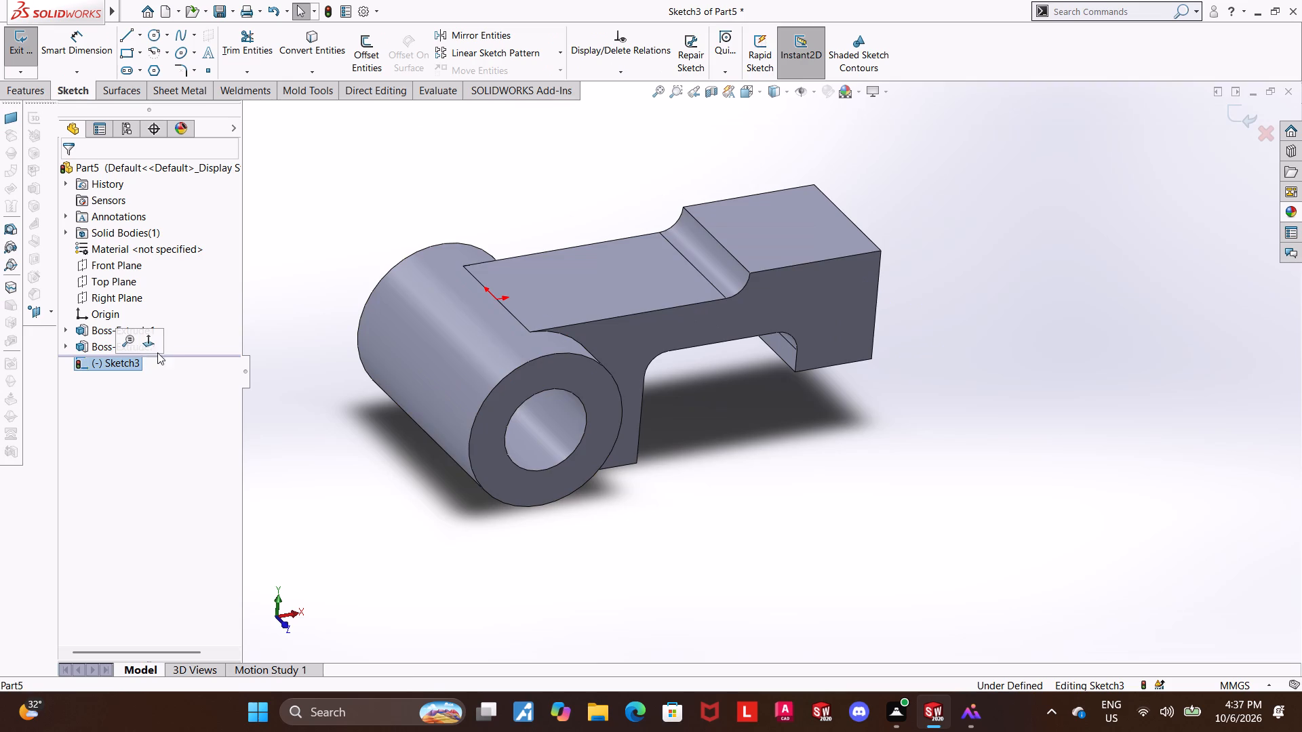
click(152, 343)
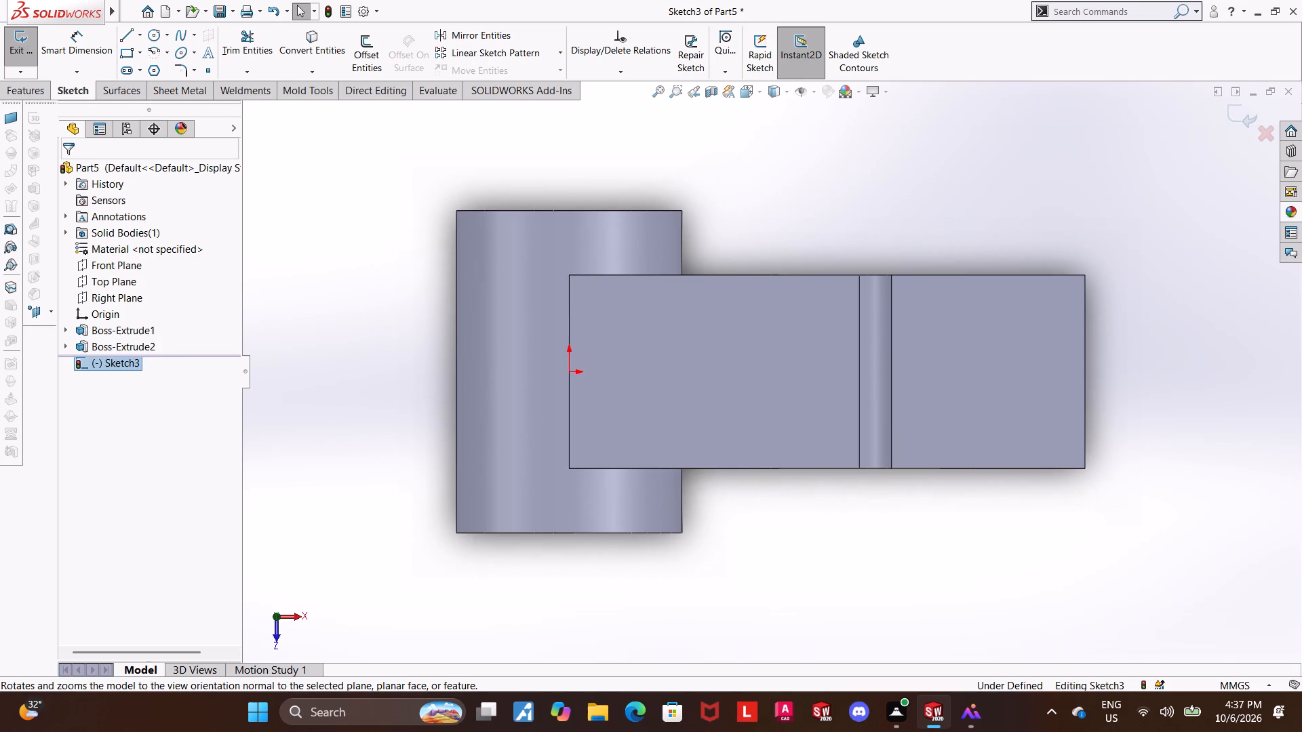
click(125, 58)
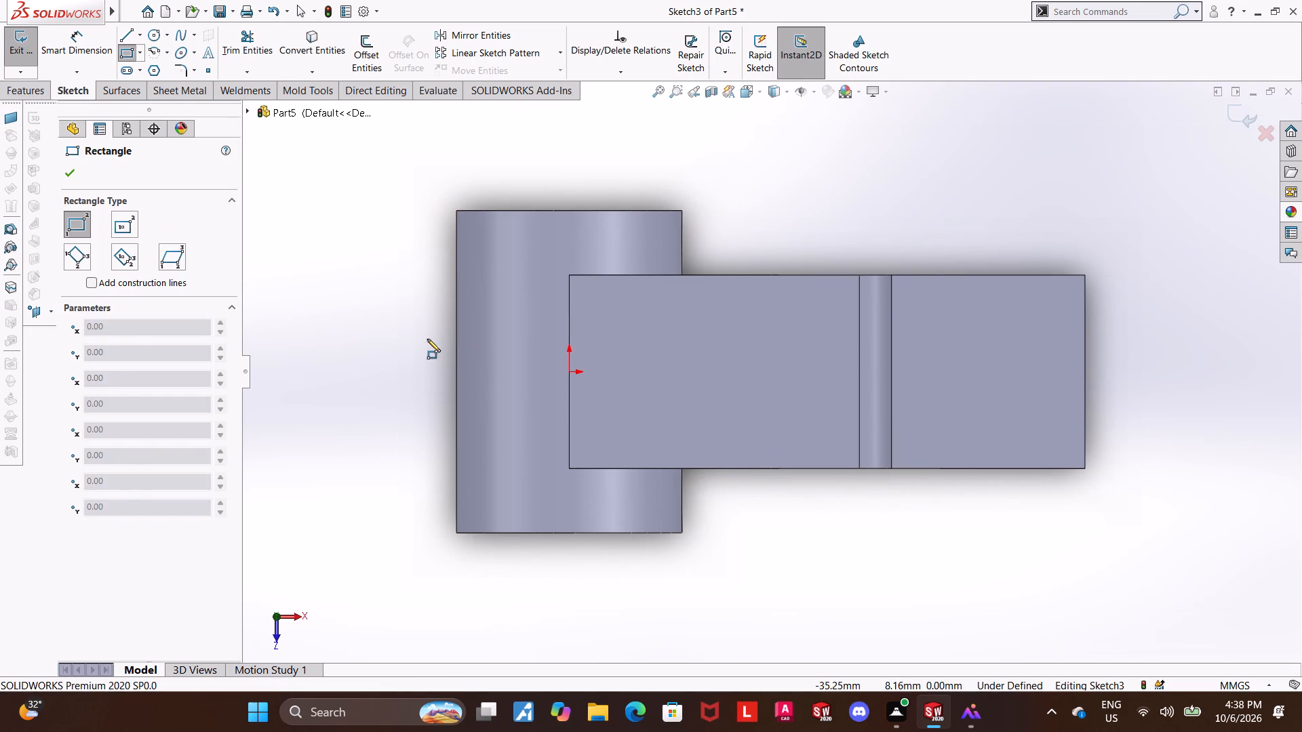
click(427, 339)
click(688, 411)
key(Escape)
key(Escape)
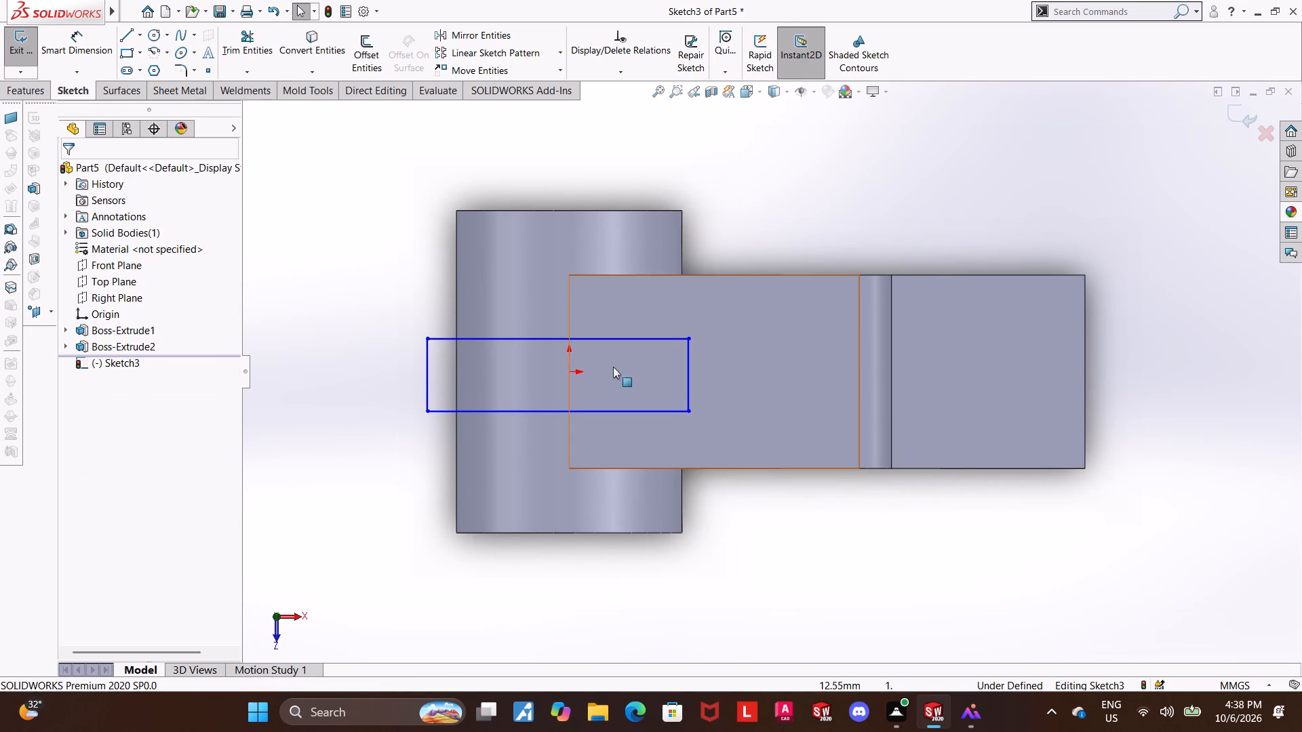
Add a Horizontal relation between the origin and the midpoint of the rectangle's arm-side edge.
click(569, 371)
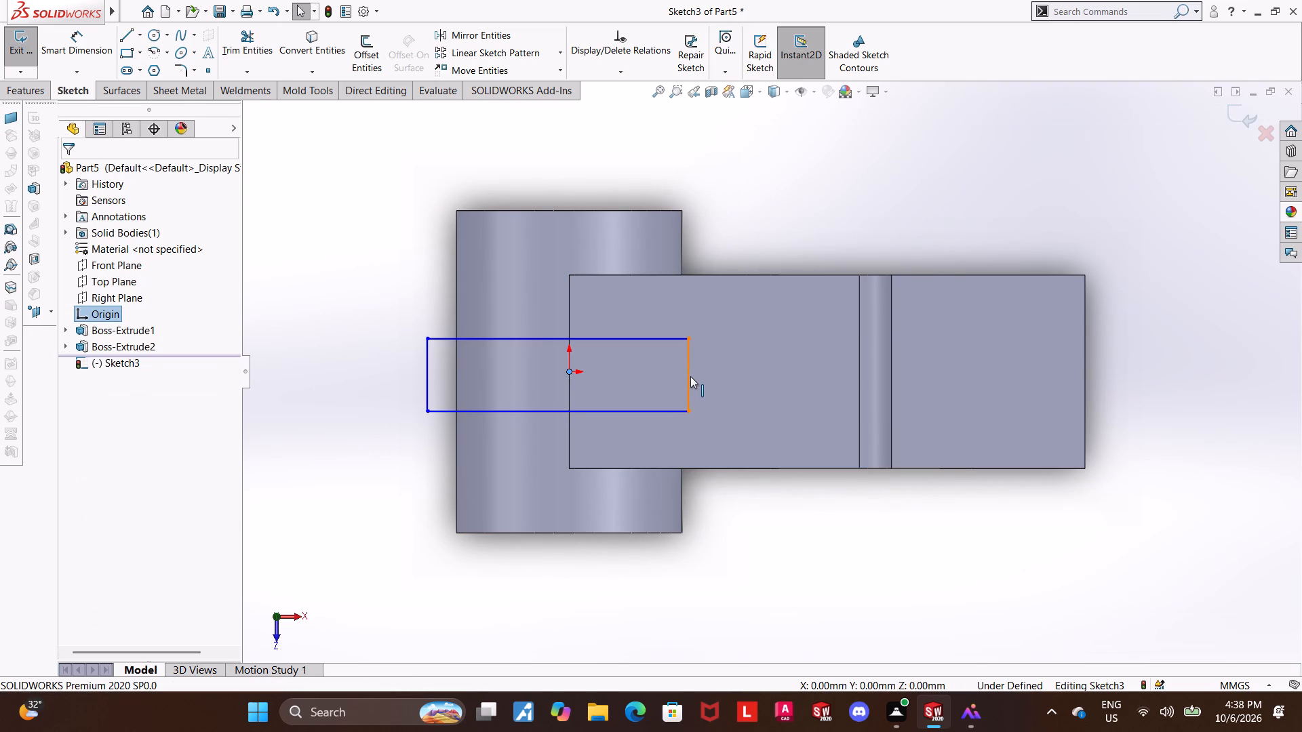
ctrl+click(688, 374)
click(75, 413)
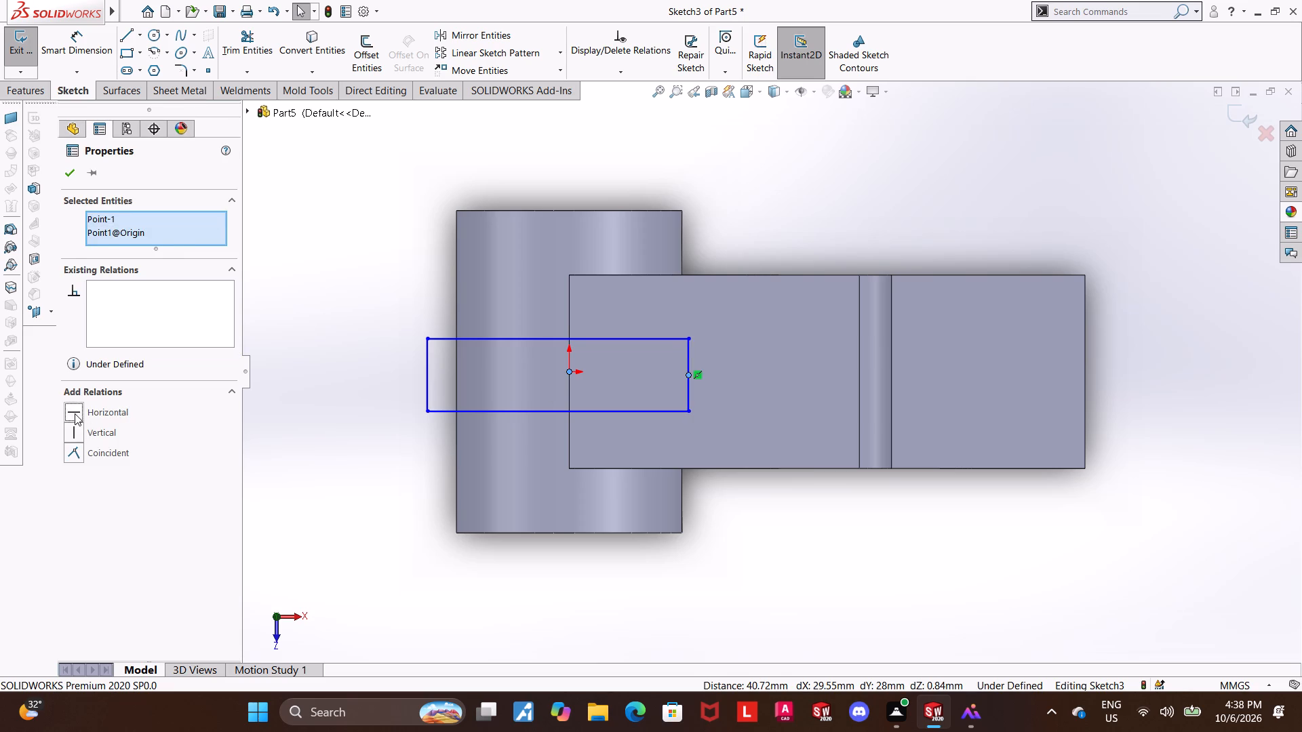
click(294, 441)
key(Escape)
Dimension the rectangle's width along the hub axis as 16 mm.
click(78, 33)
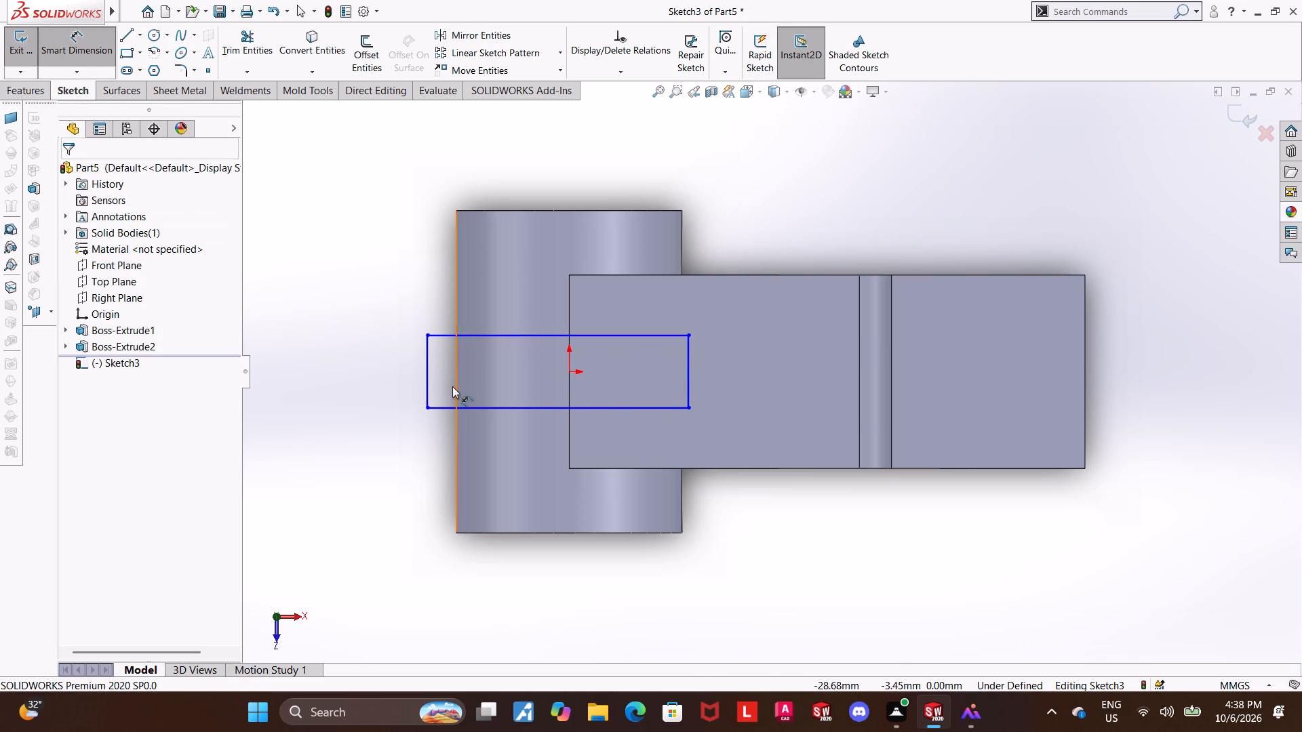
click(425, 375)
click(403, 374)
text(16)
key(Return)
key(Escape)
key(Escape)
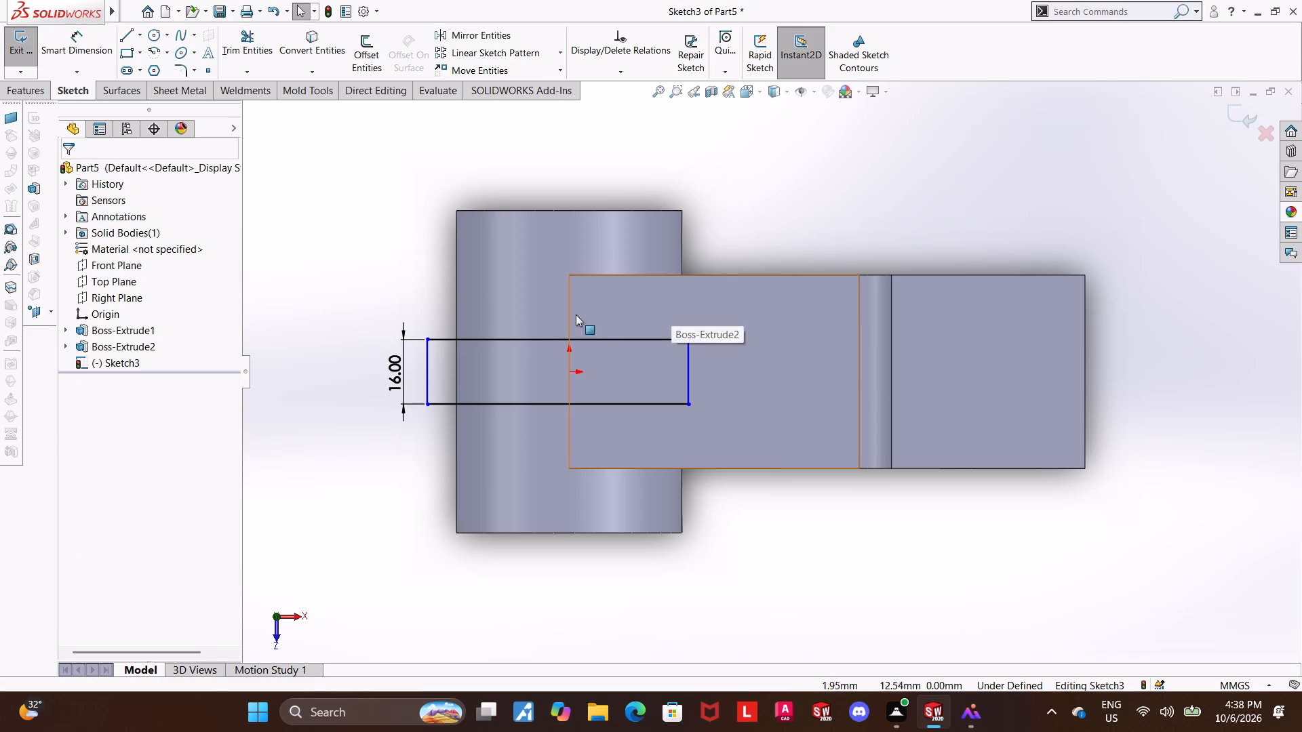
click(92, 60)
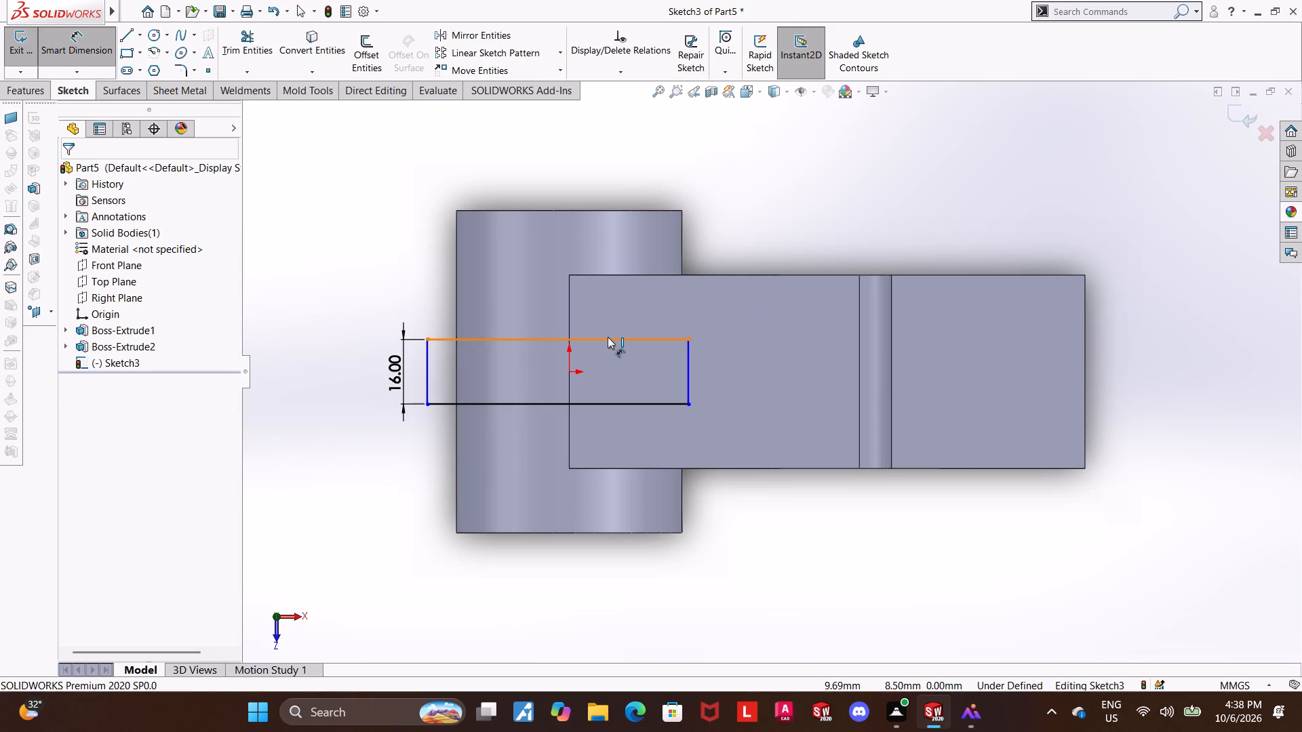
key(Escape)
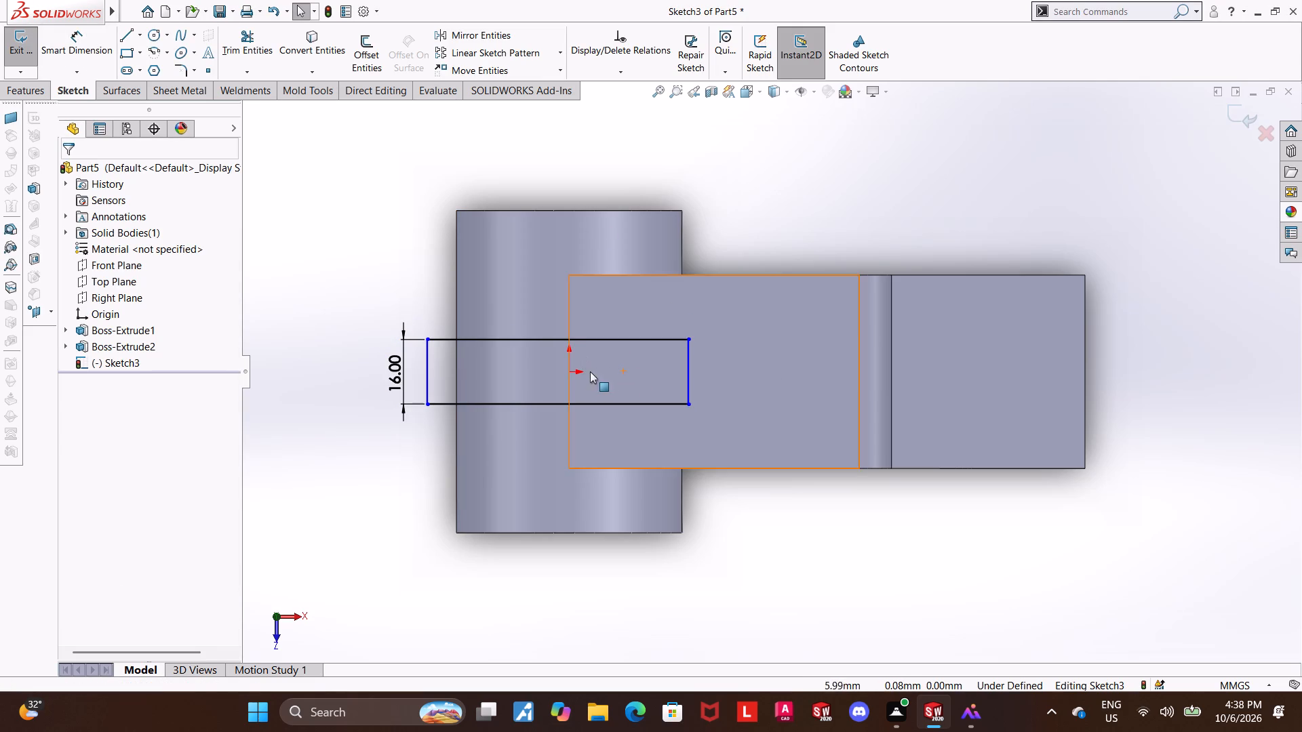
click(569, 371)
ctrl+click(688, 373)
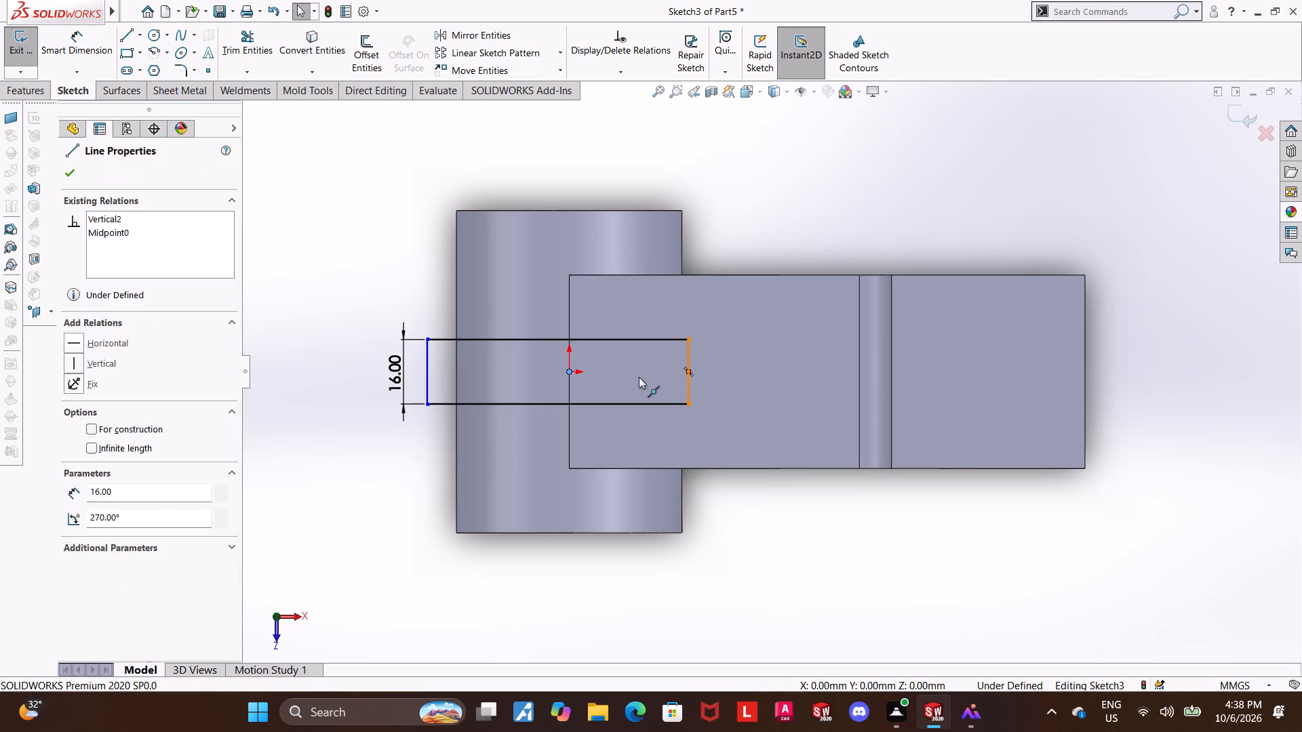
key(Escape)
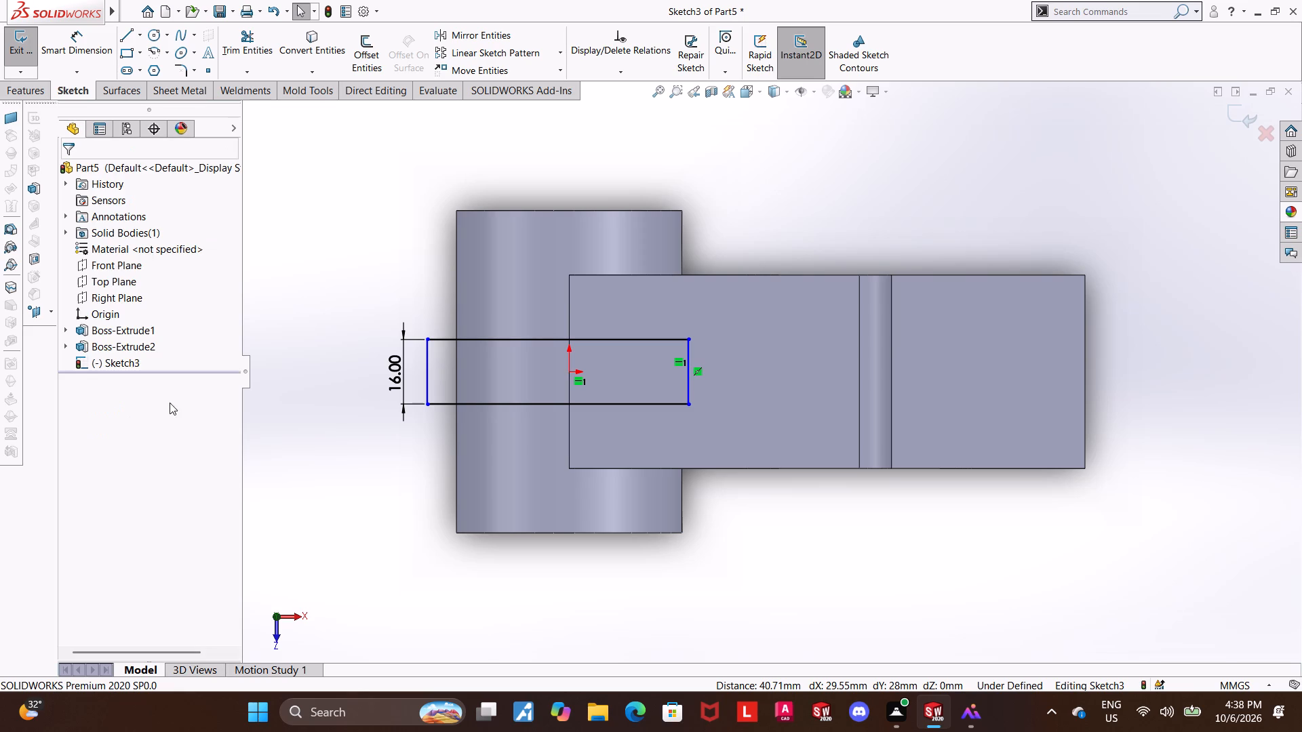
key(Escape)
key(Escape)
Dimension the distance from the origin to the rectangle's arm-side edge as 28 mm and finish the sketch.
click(69, 49)
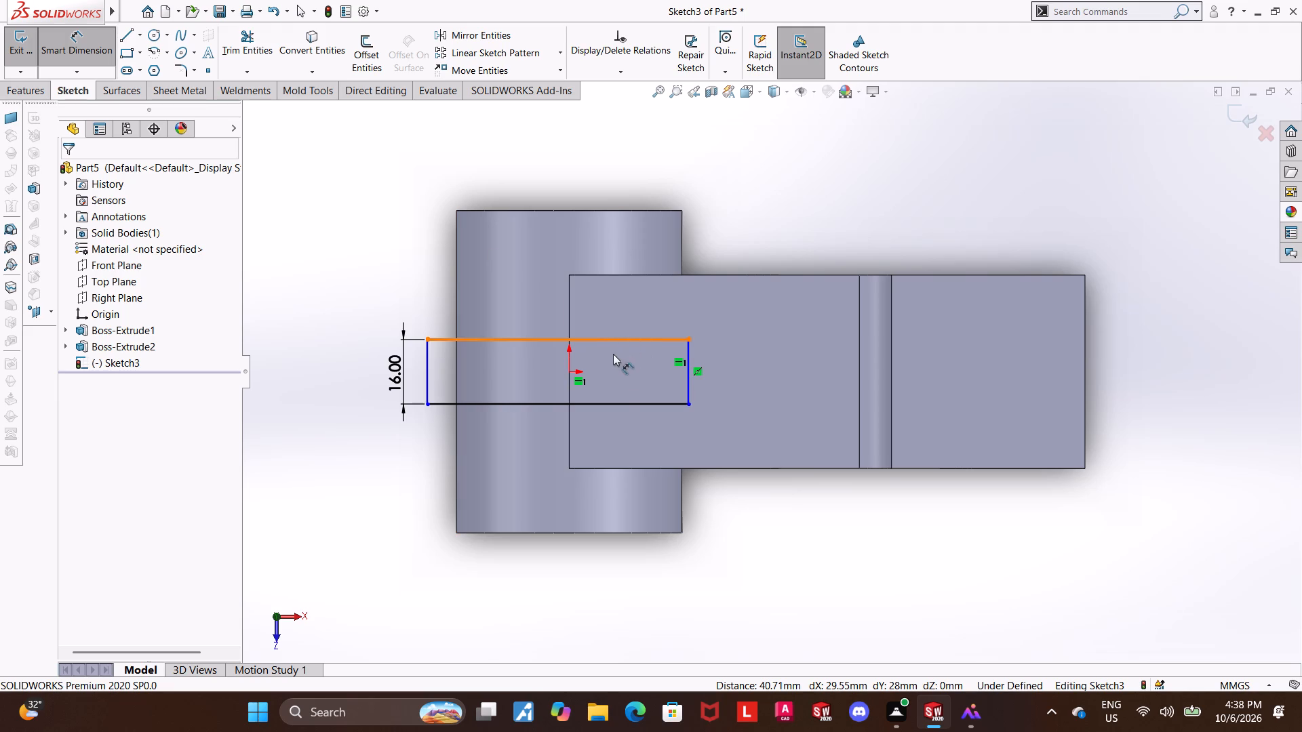
click(633, 401)
key(Escape)
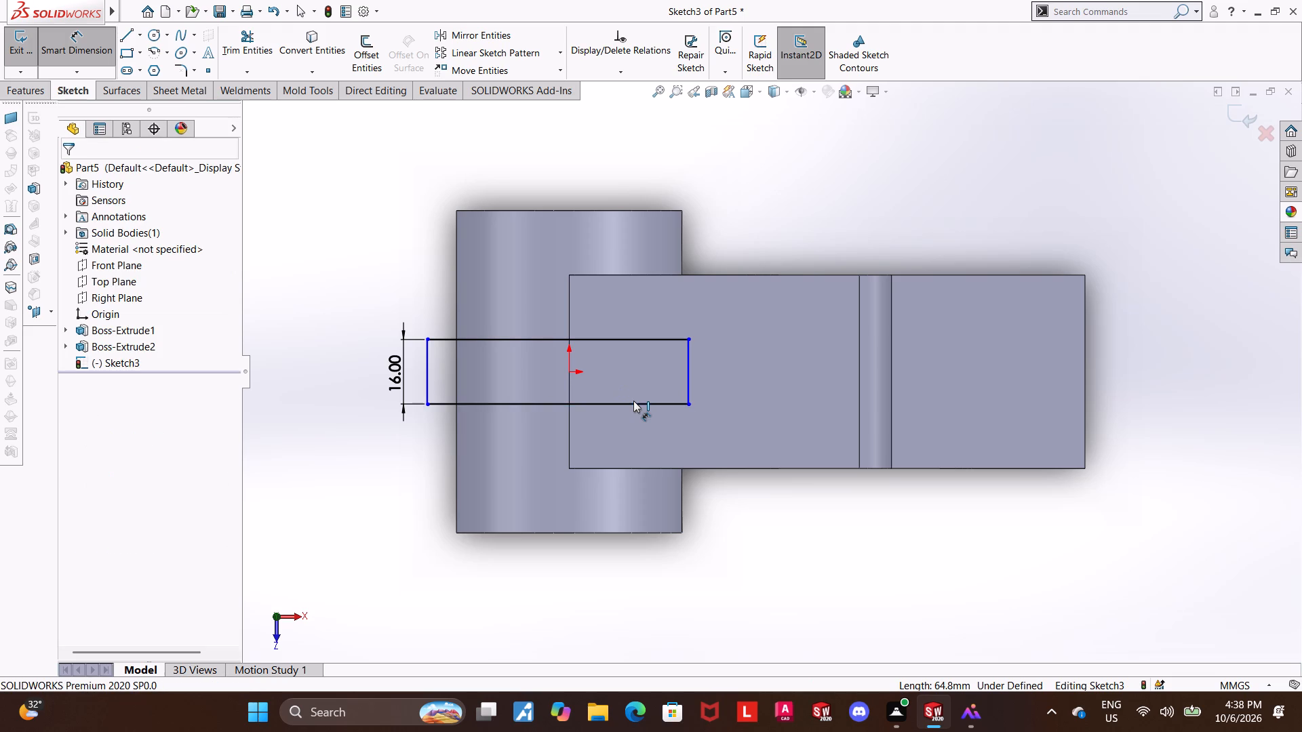
click(571, 373)
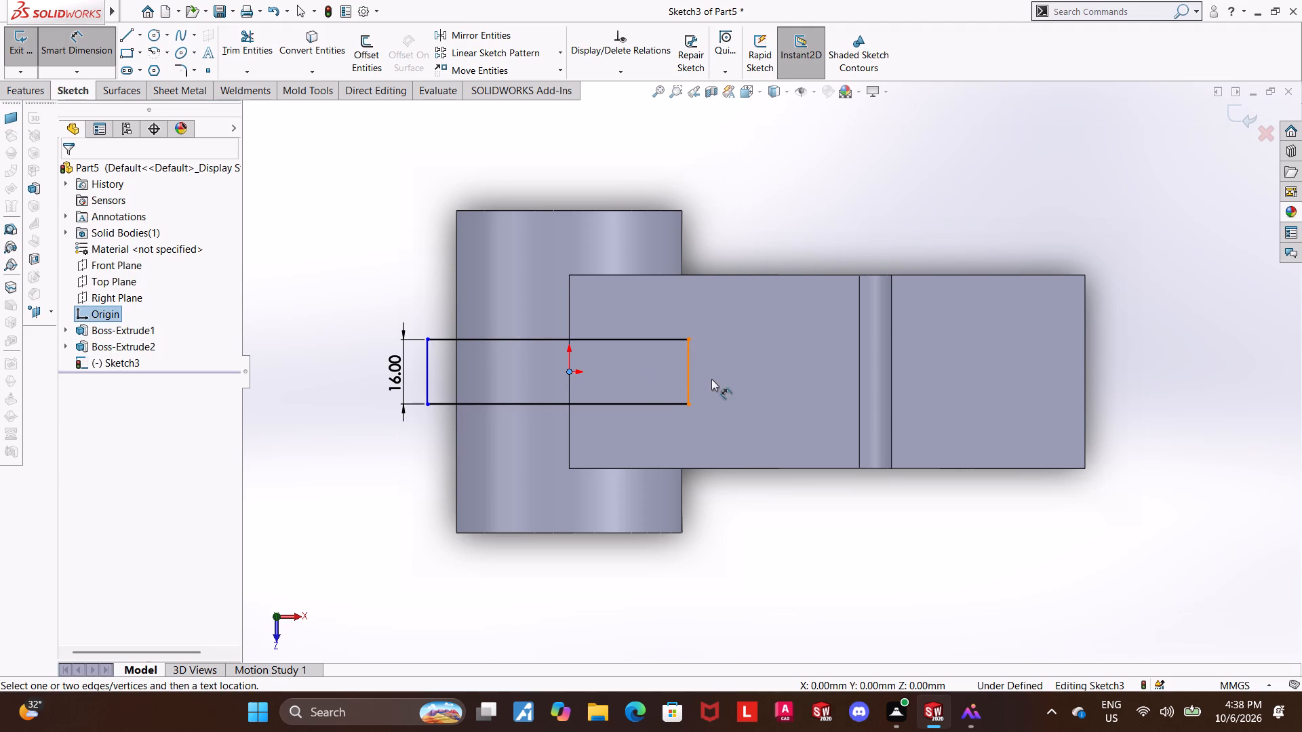
click(690, 380)
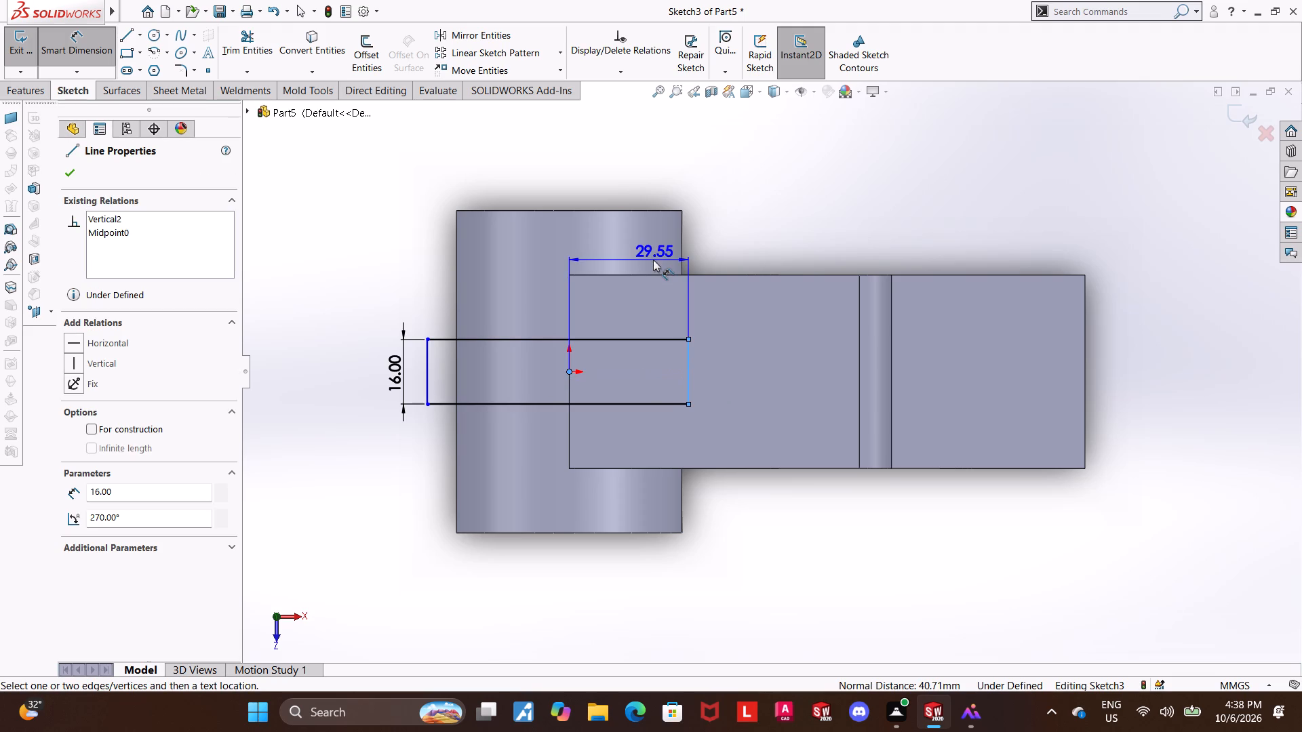
click(653, 260)
text(28)
key(Return)
key(Escape)
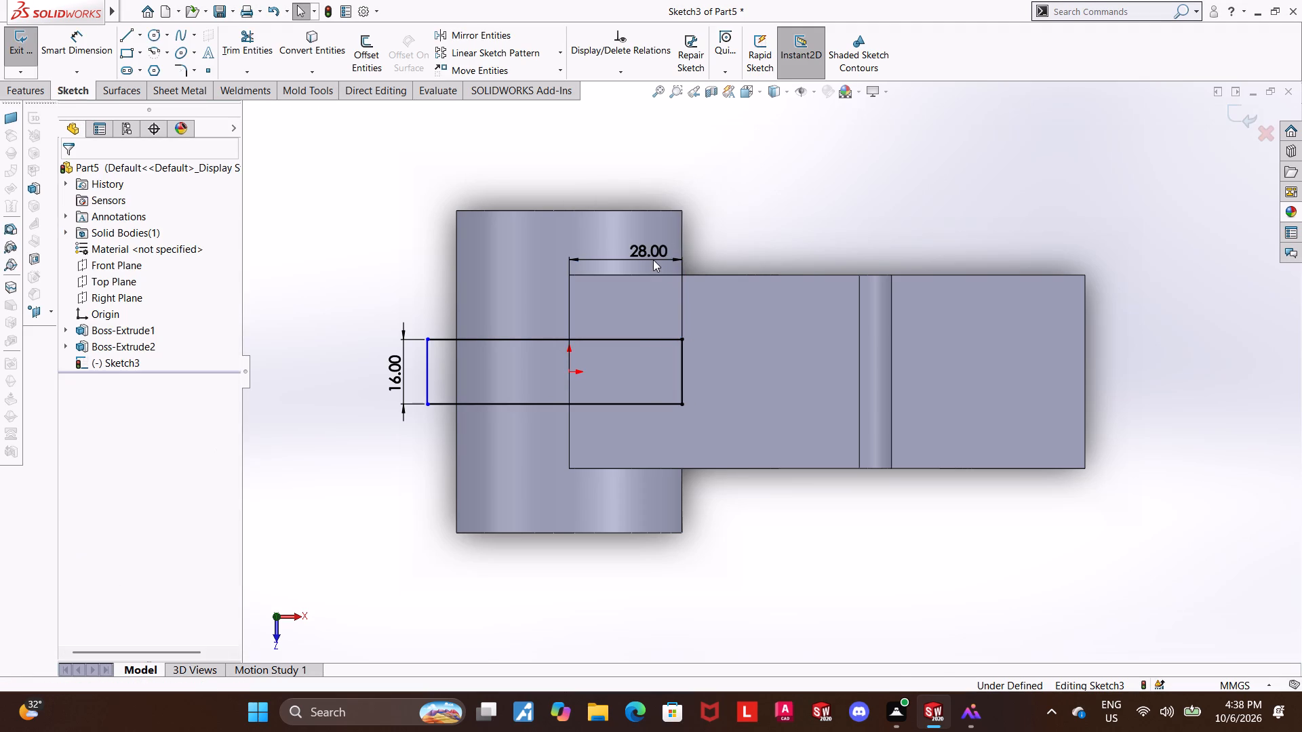
key(Escape)
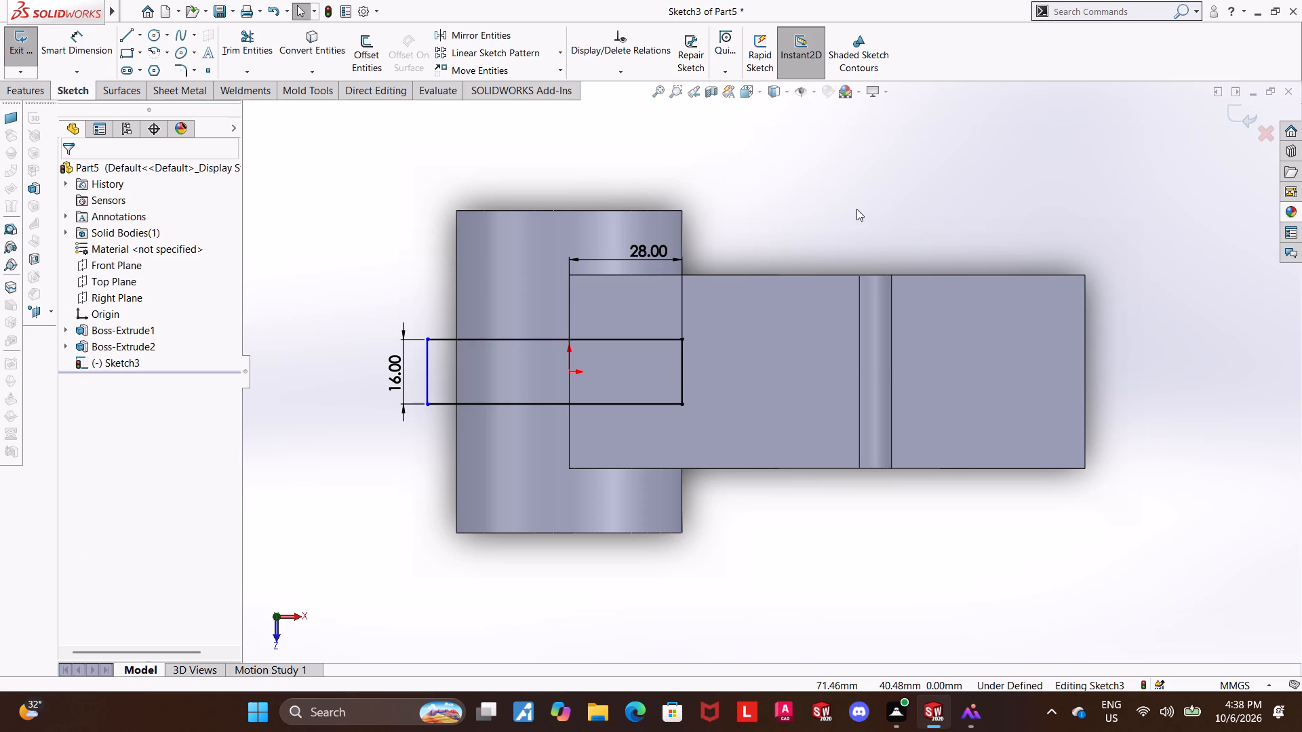
click(1234, 122)
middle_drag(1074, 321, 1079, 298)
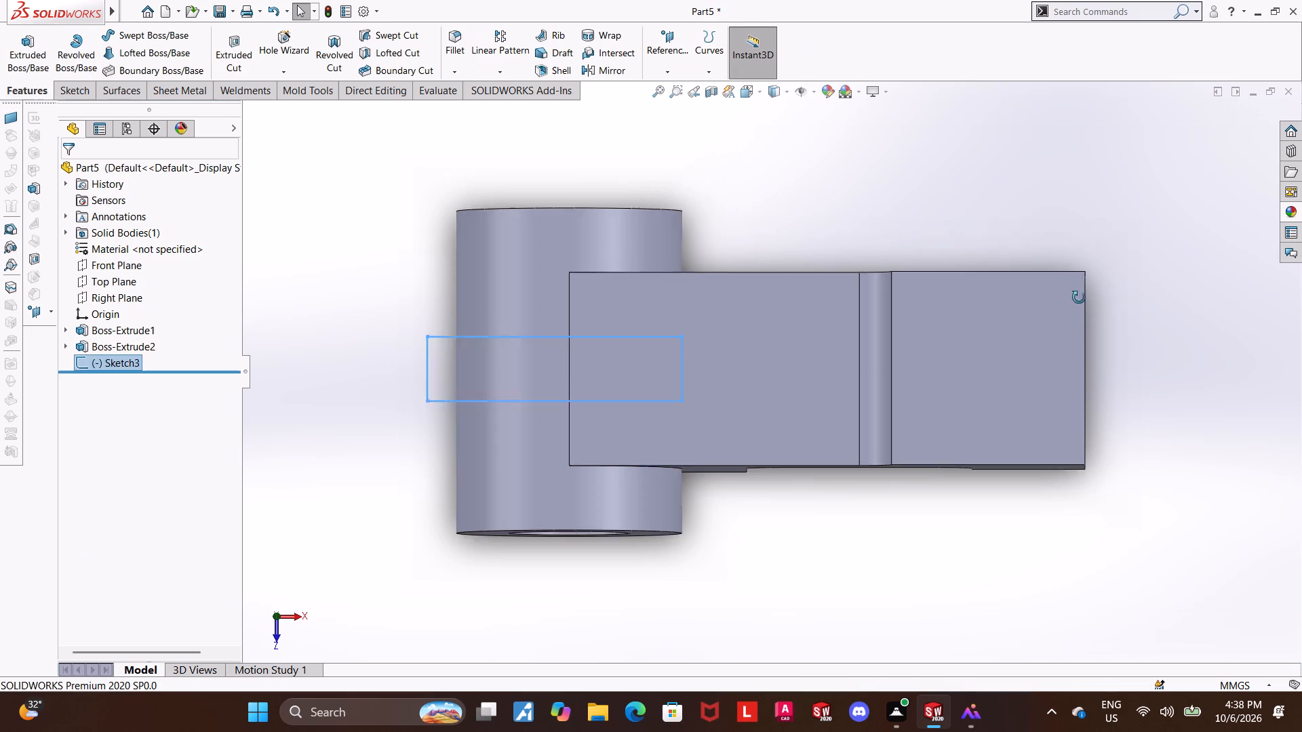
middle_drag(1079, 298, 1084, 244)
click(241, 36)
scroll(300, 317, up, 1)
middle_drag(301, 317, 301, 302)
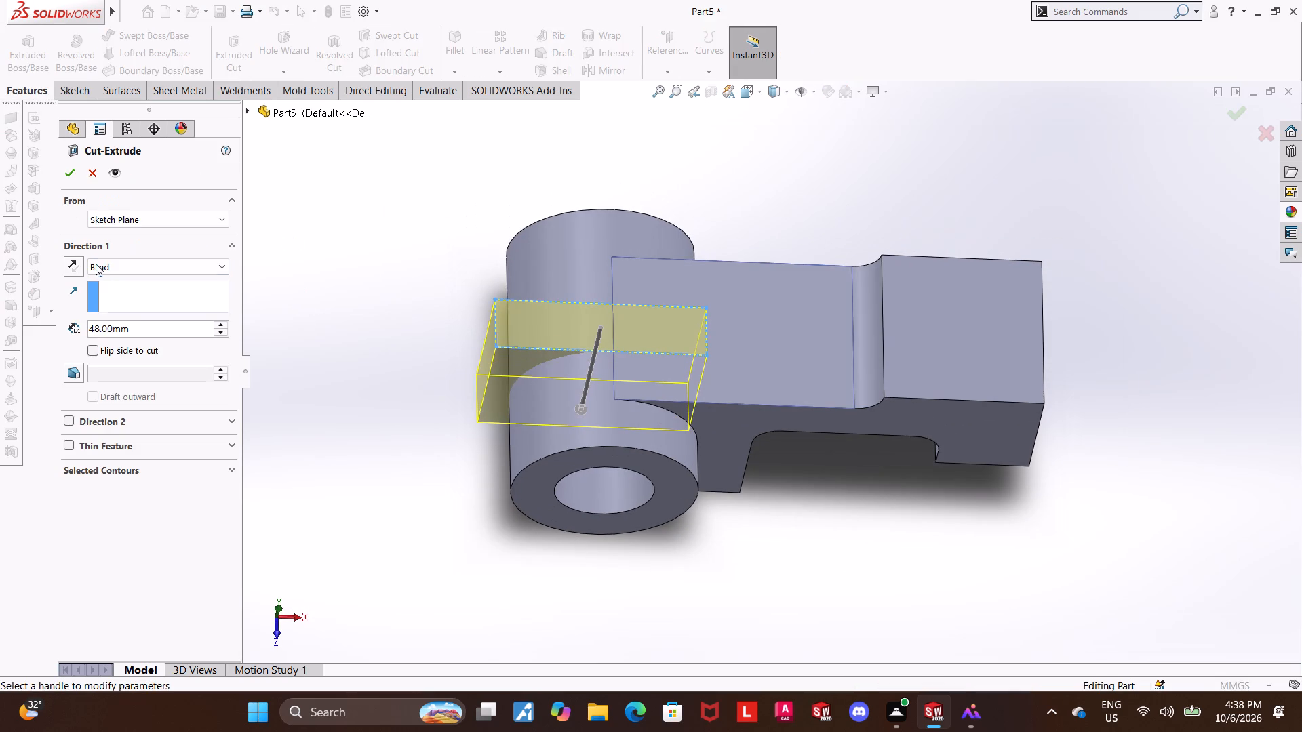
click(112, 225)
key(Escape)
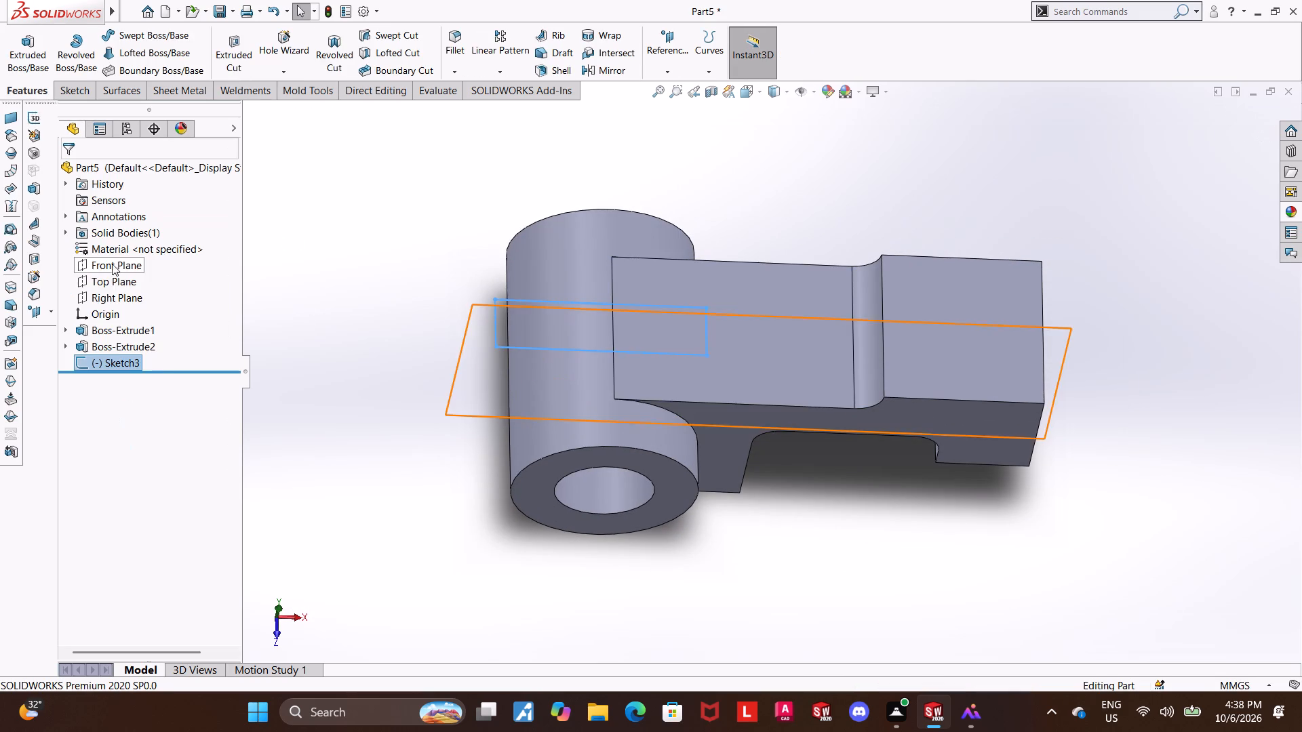
Cut the rectangle Through All from the sketch plane to slot the hub and the adjoining arm.
click(248, 49)
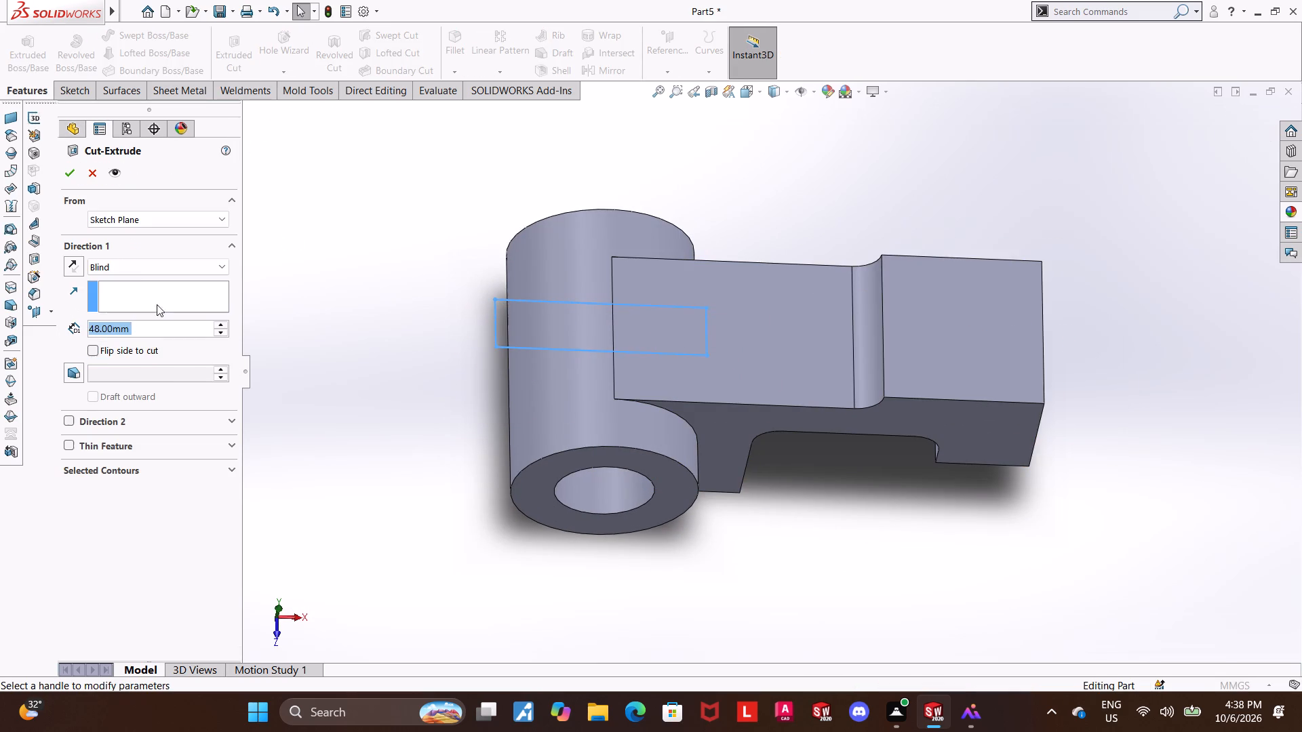
click(134, 260)
click(125, 369)
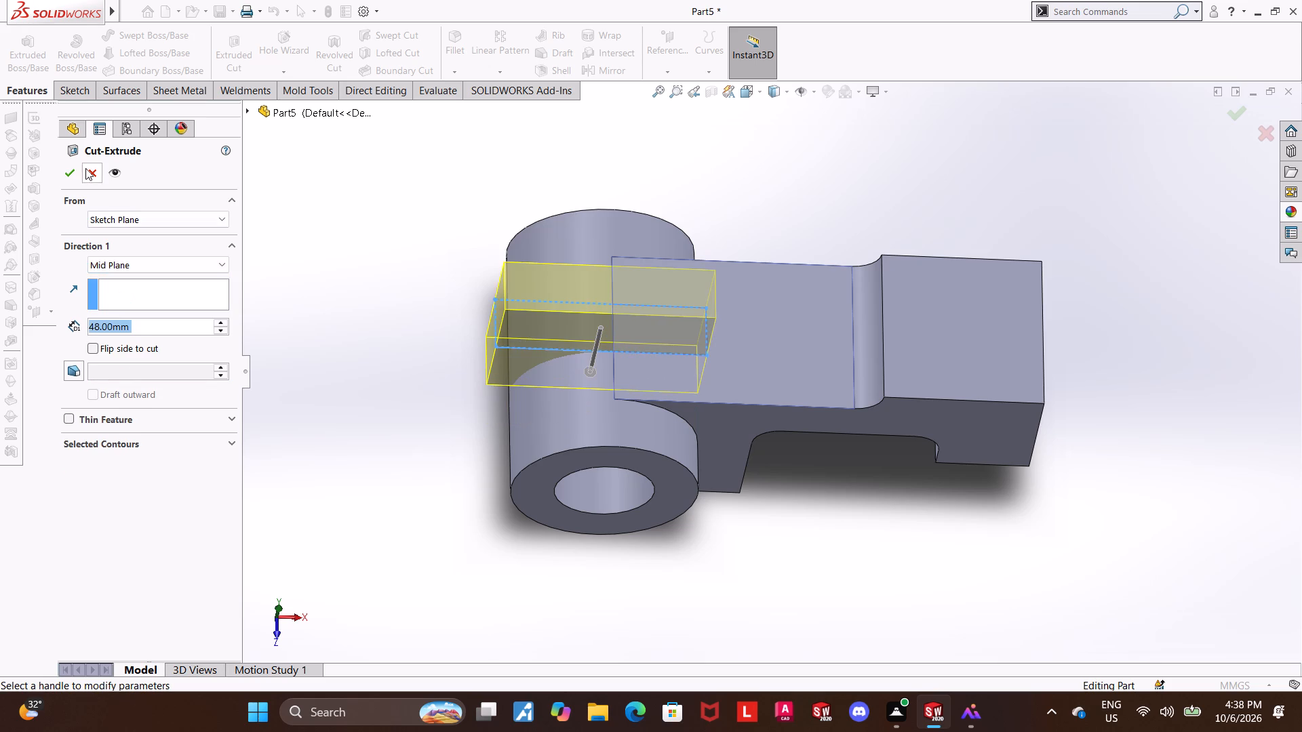
click(127, 267)
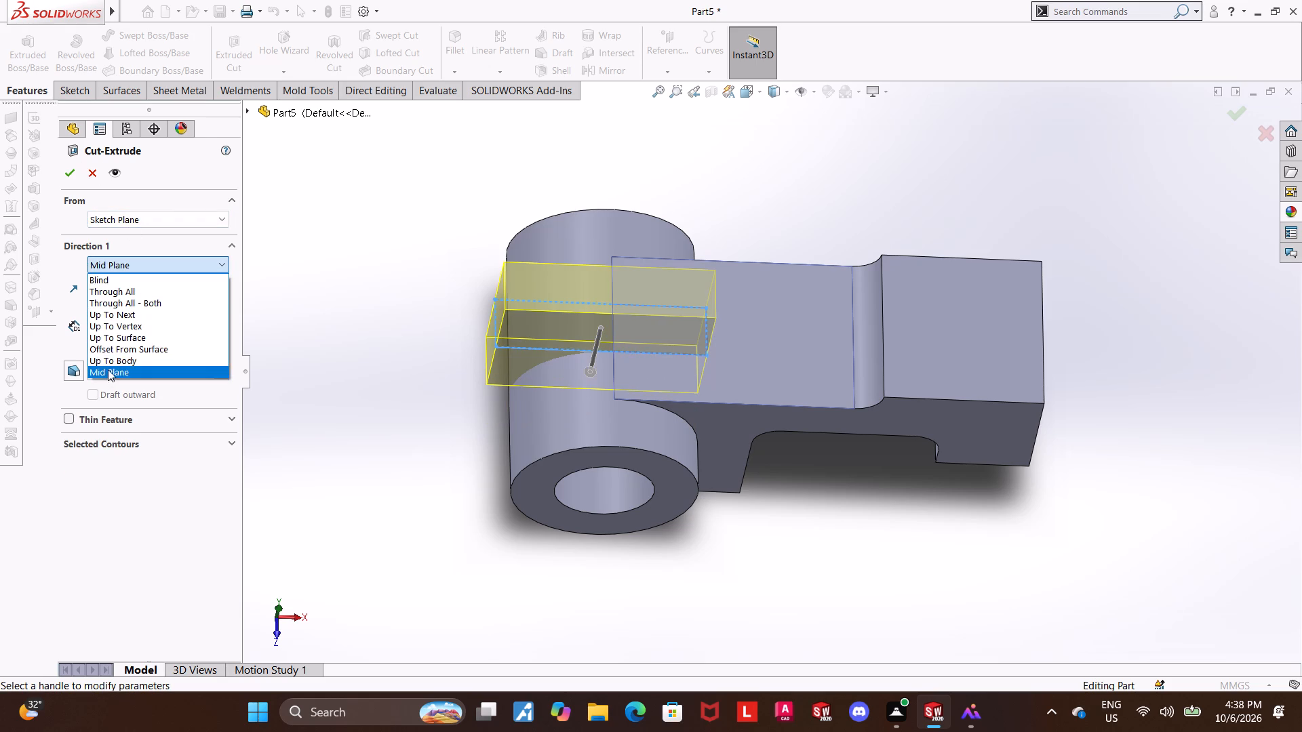
click(116, 282)
click(119, 269)
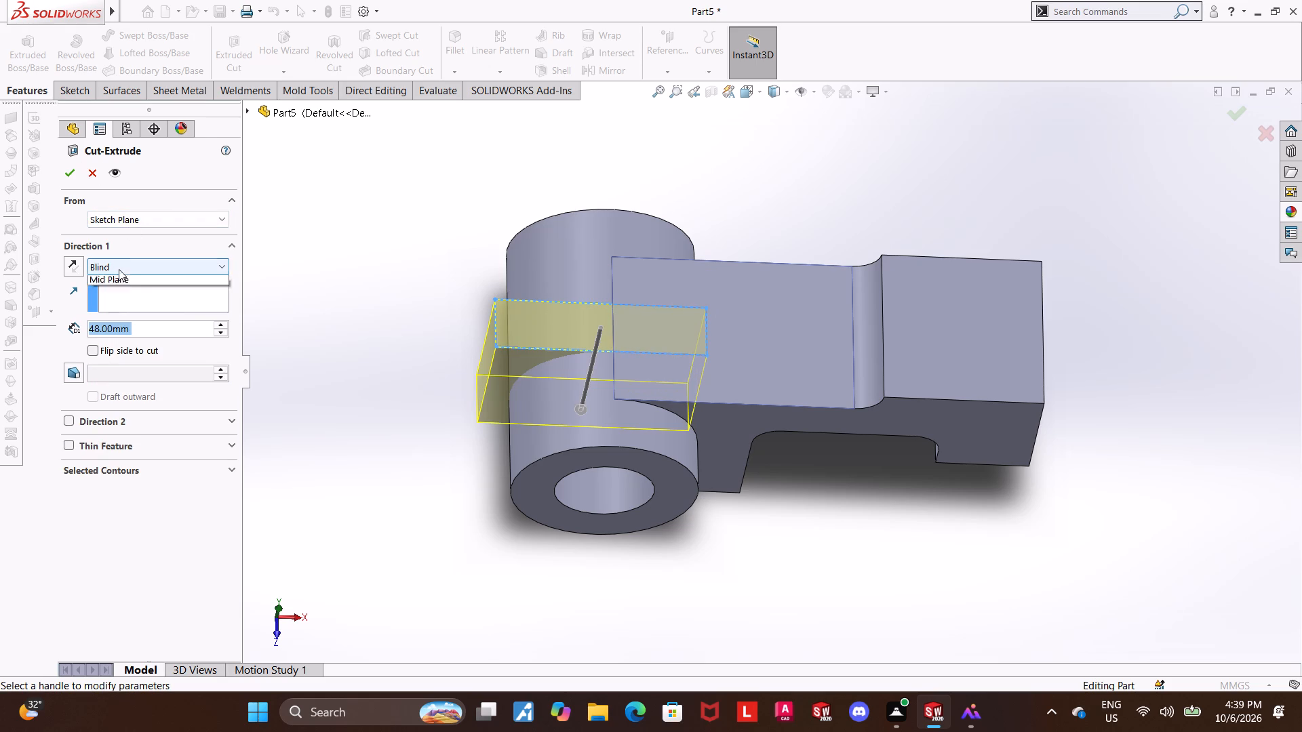
click(108, 296)
click(70, 182)
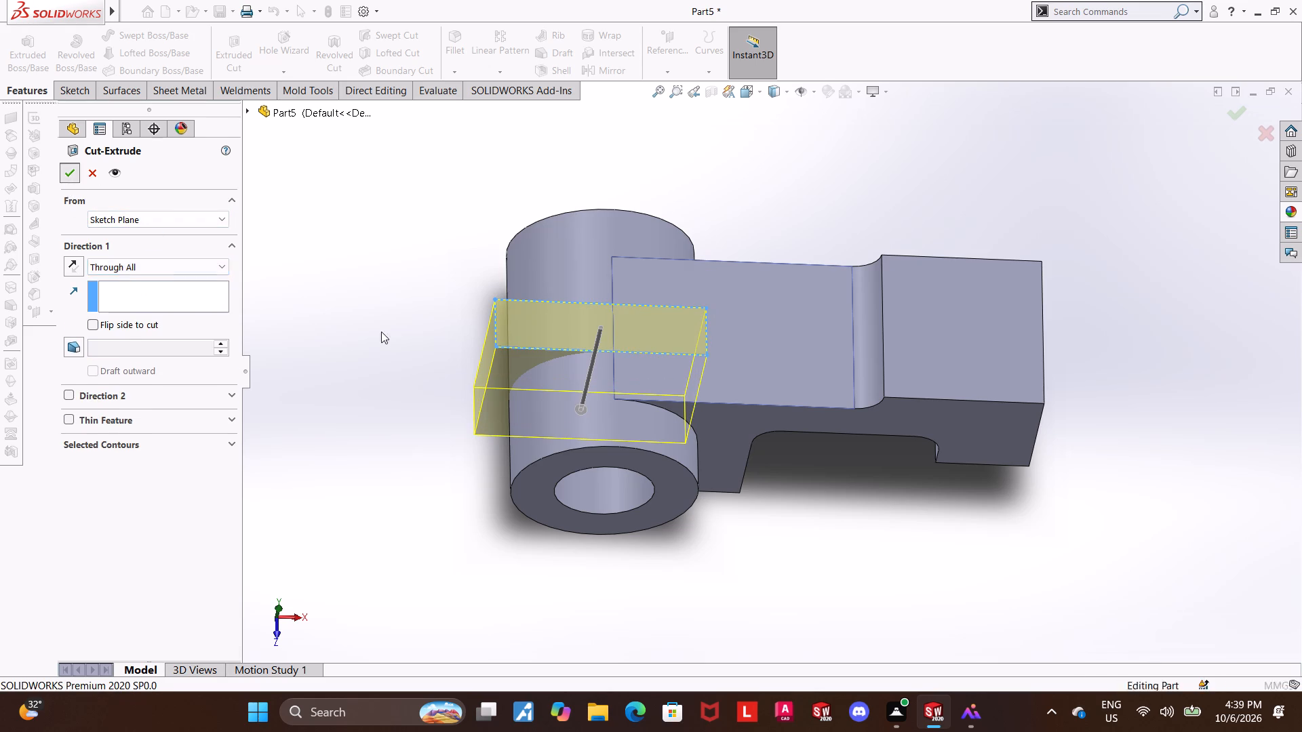
click(381, 334)
middle_drag(387, 338, 418, 326)
click(419, 325)
scroll(1082, 393, down, 1)
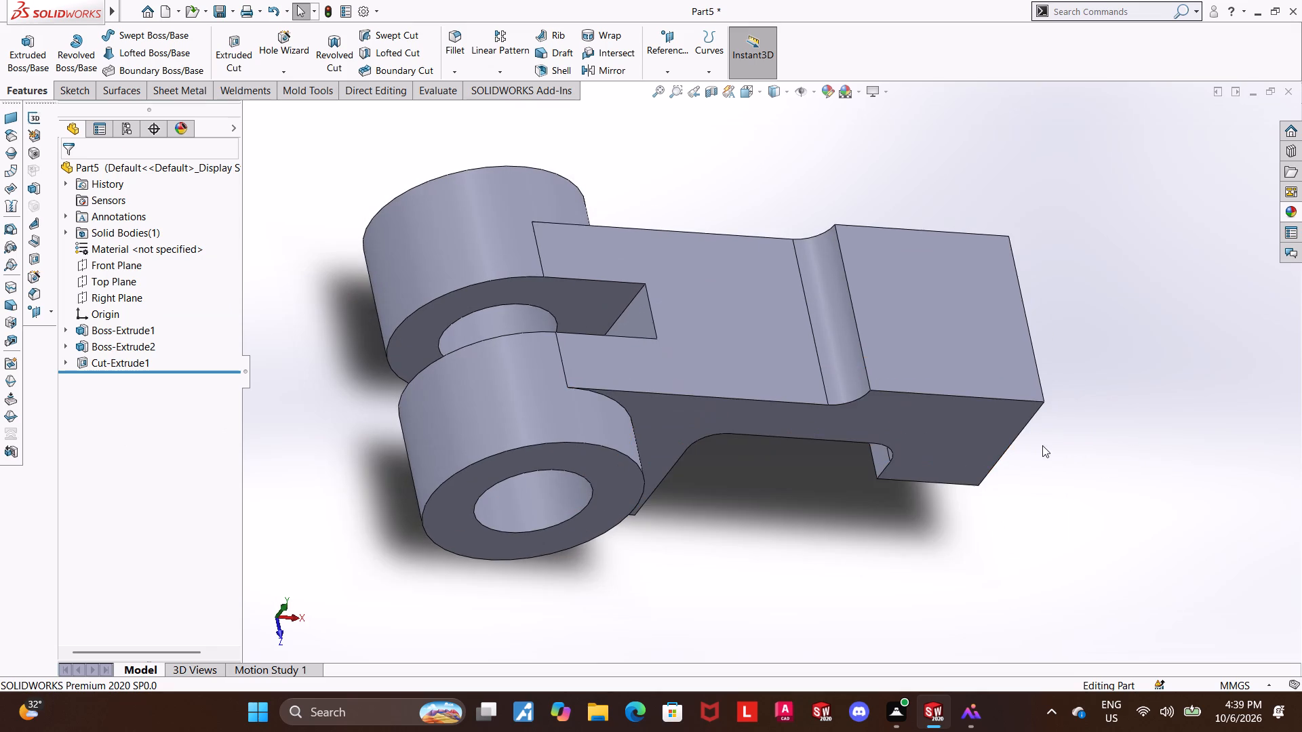
Examine the slot cut's sketch and the slotted hub and arm from several angles.
middle_drag(1040, 443, 1050, 419)
click(73, 360)
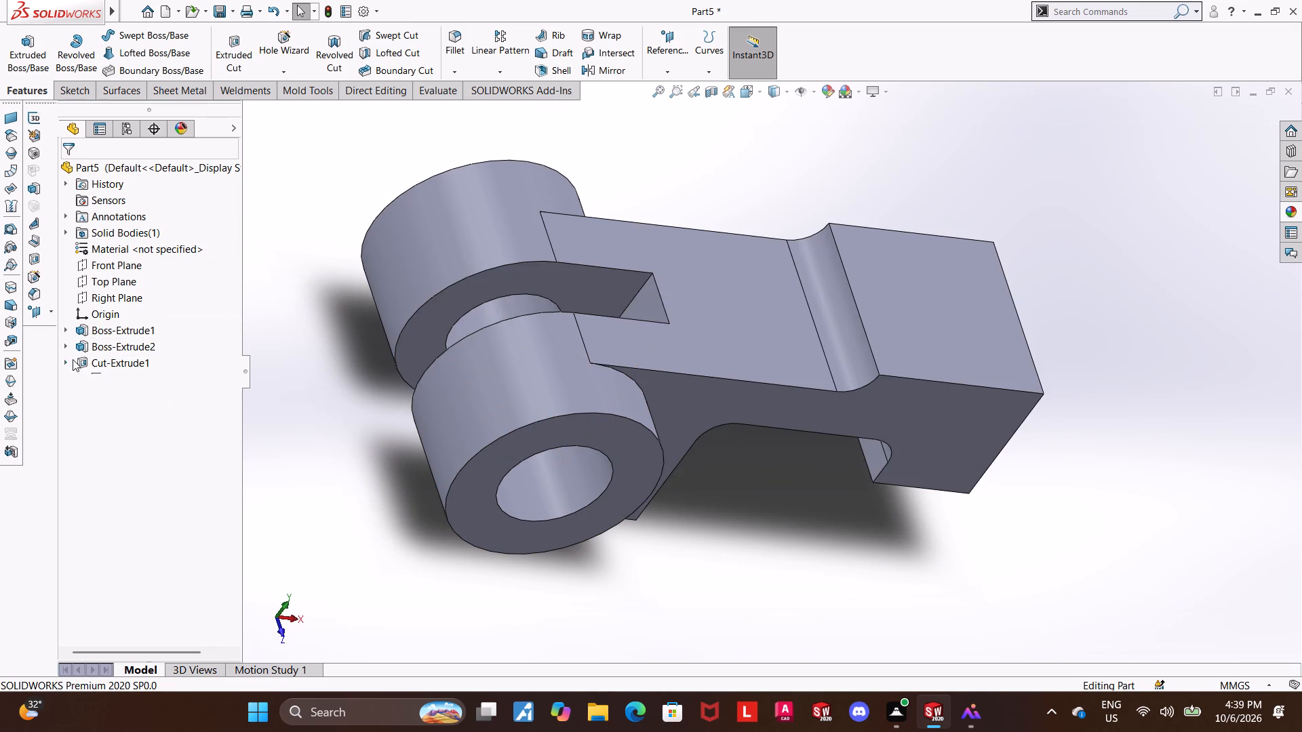
click(106, 378)
middle_drag(275, 398, 256, 443)
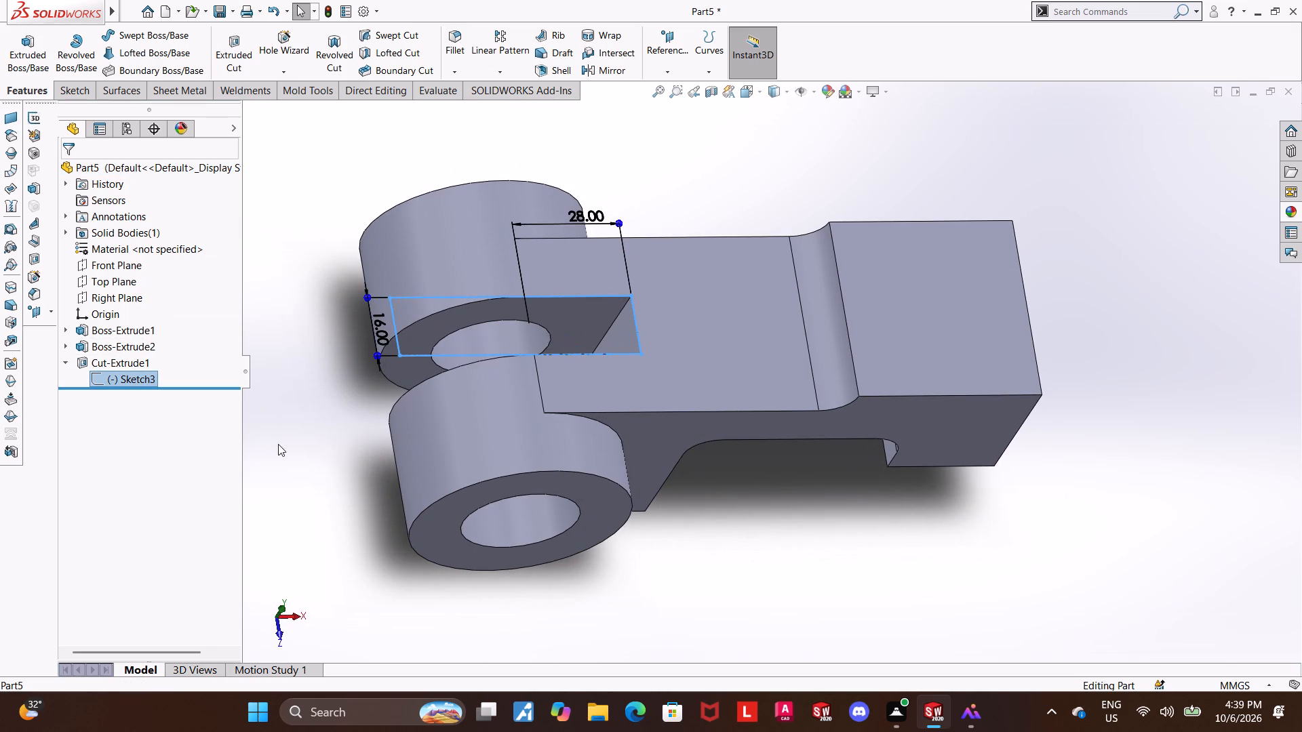
scroll(278, 444, up, 1)
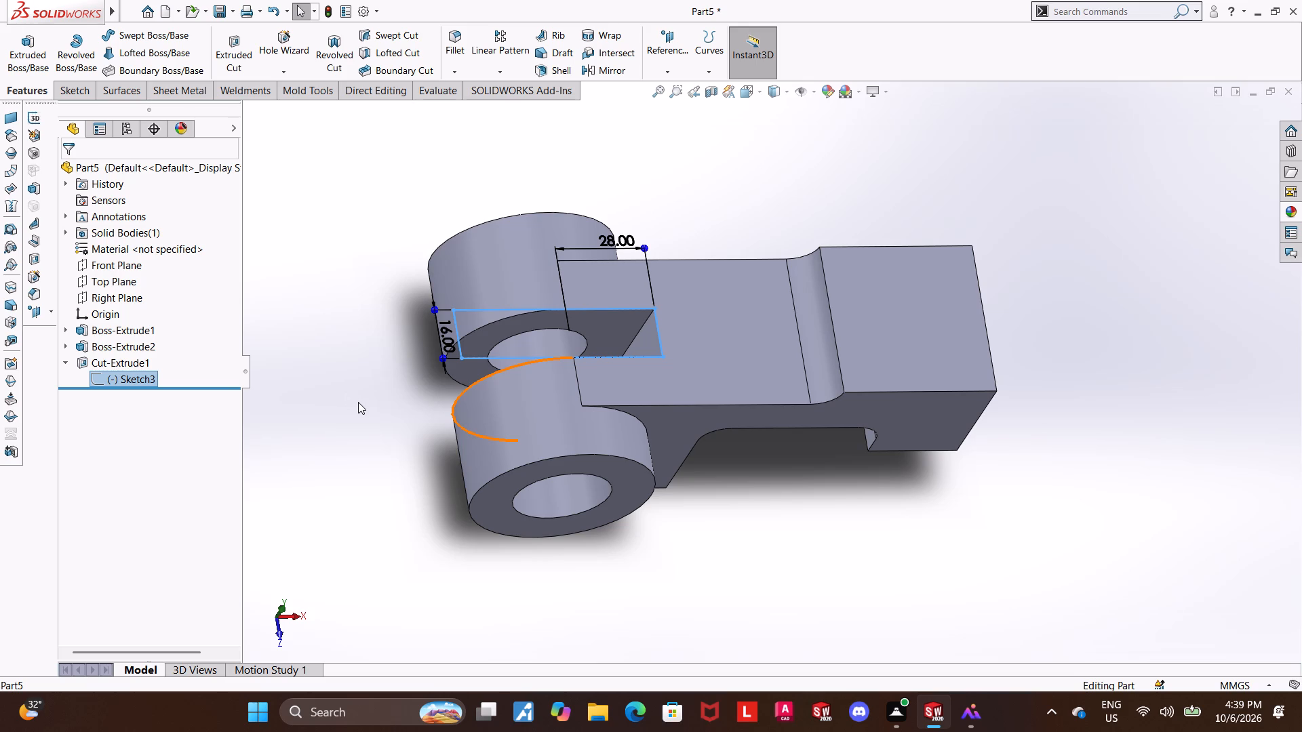
click(359, 408)
middle_drag(666, 544, 691, 363)
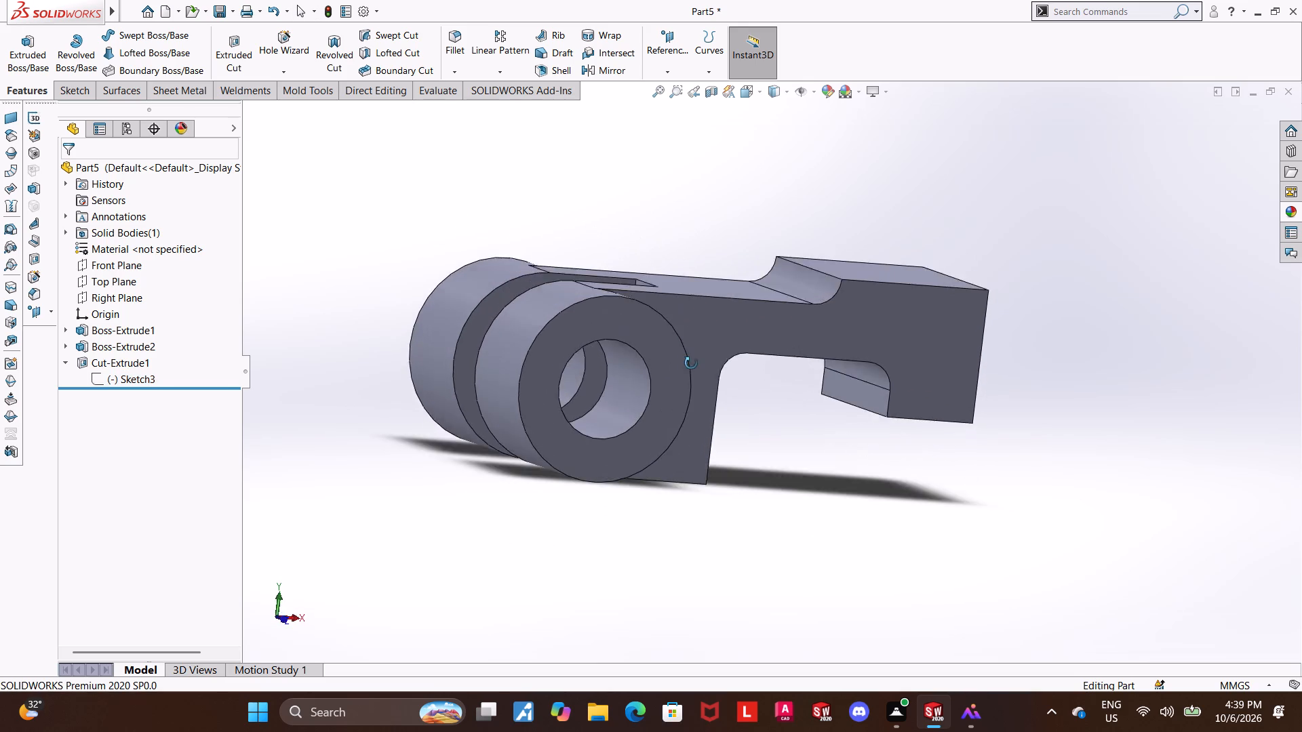
middle_drag(691, 363, 654, 362)
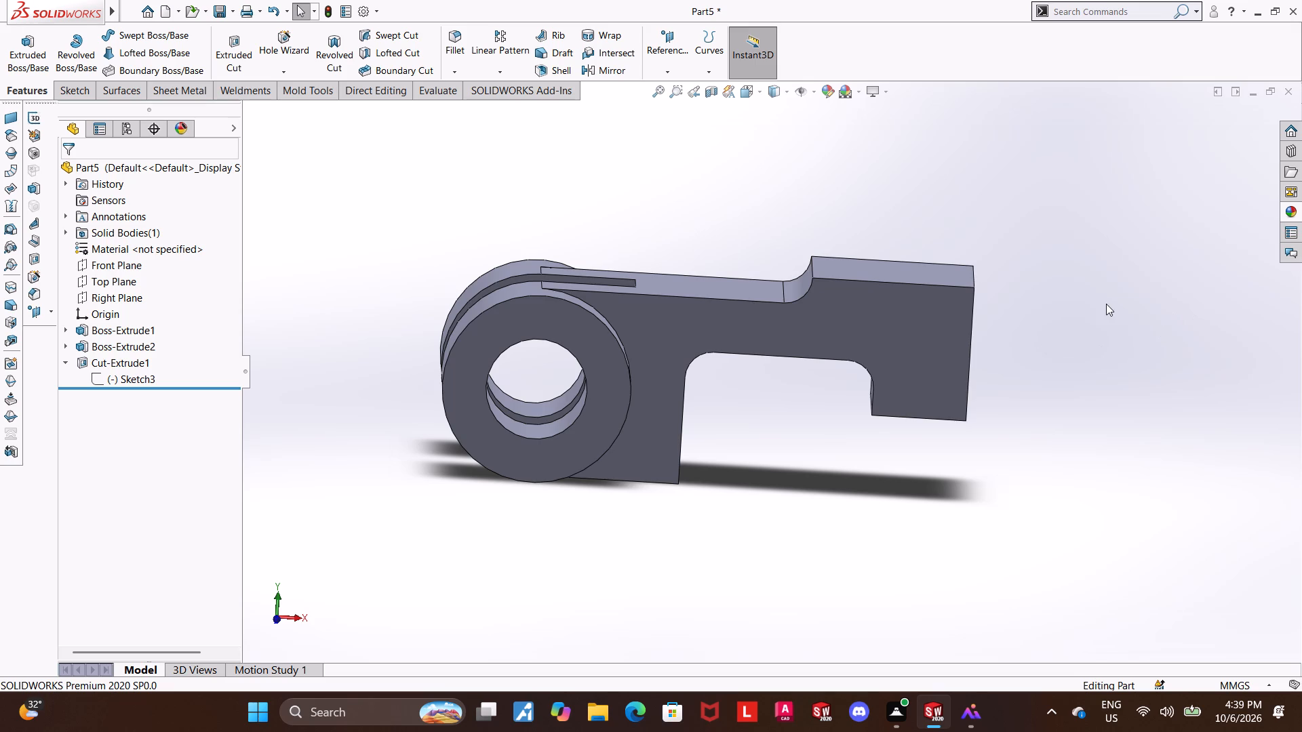
scroll(974, 268, up, 1)
scroll(925, 274, down, 2)
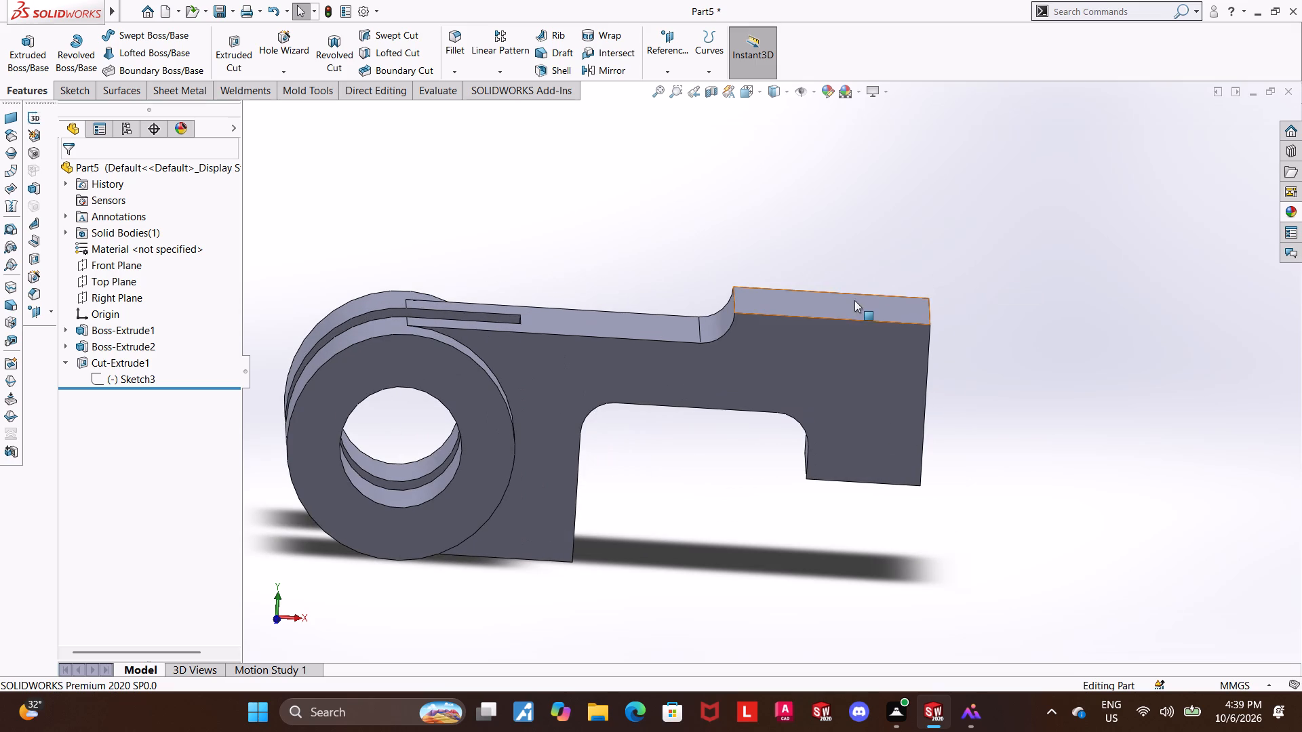
middle_drag(806, 304, 823, 375)
scroll(1016, 252, up, 2)
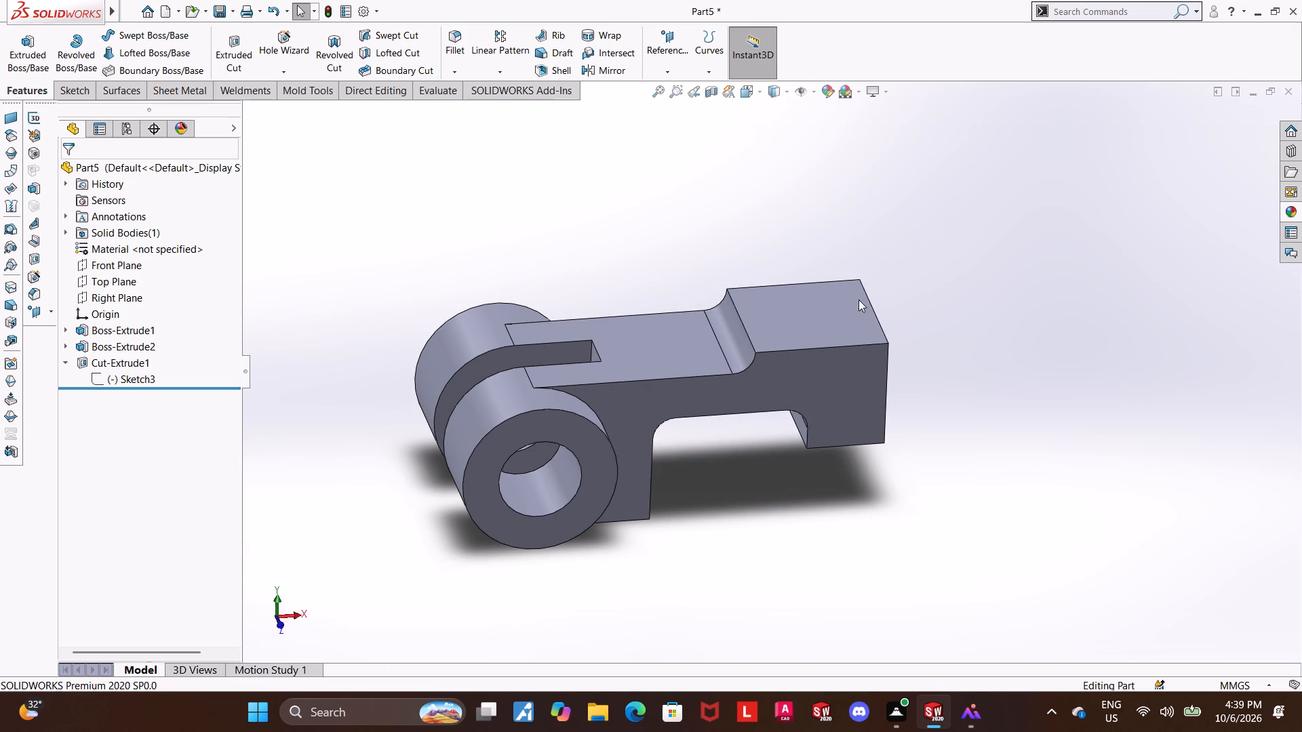
On the top face of the arm's raised end, sketch a circle about 39 mm in diameter, centred horizontally in line with the origin.
click(846, 306)
click(898, 267)
click(108, 396)
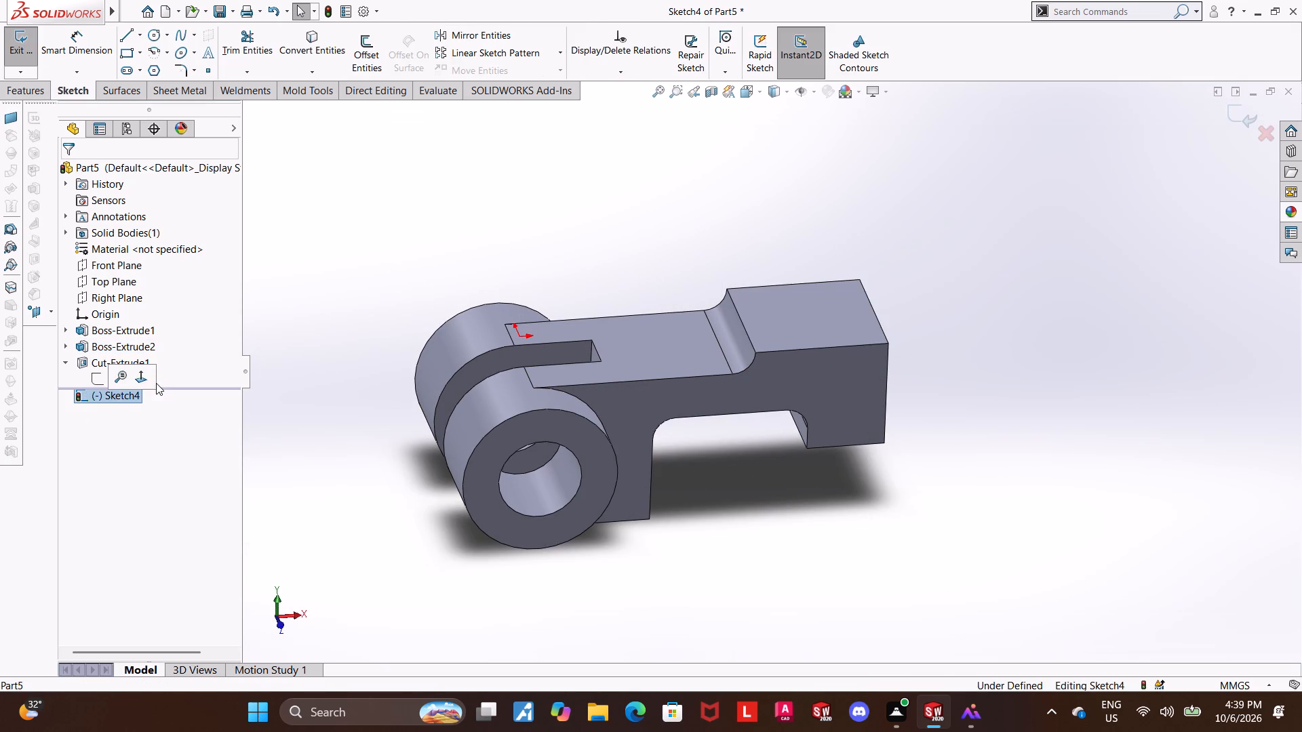
click(142, 380)
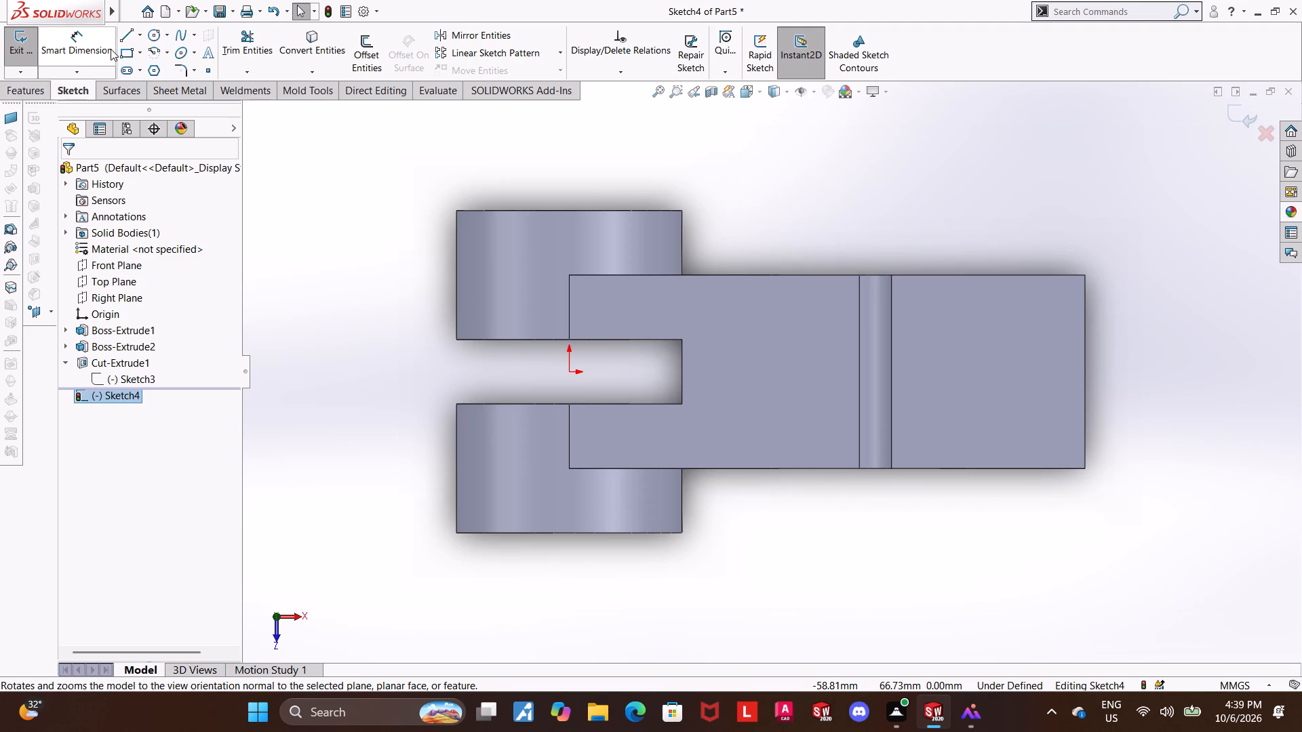
click(147, 37)
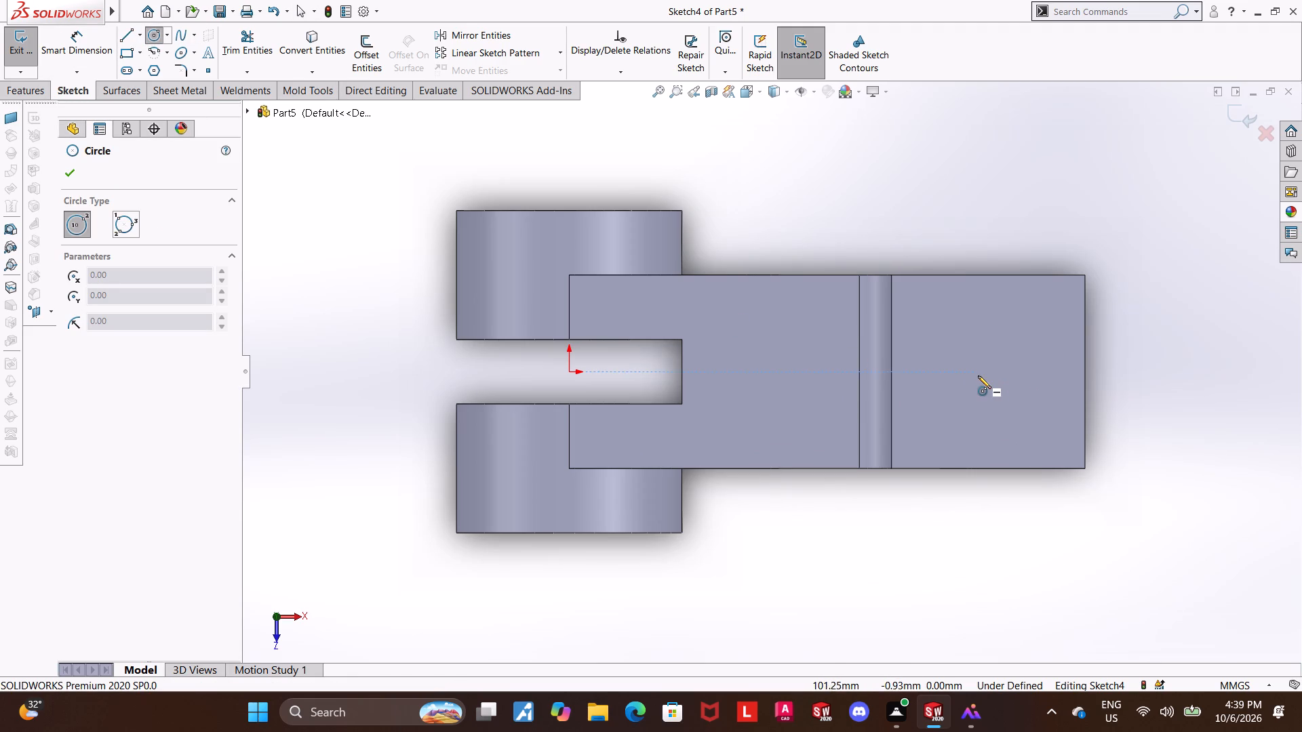
click(988, 374)
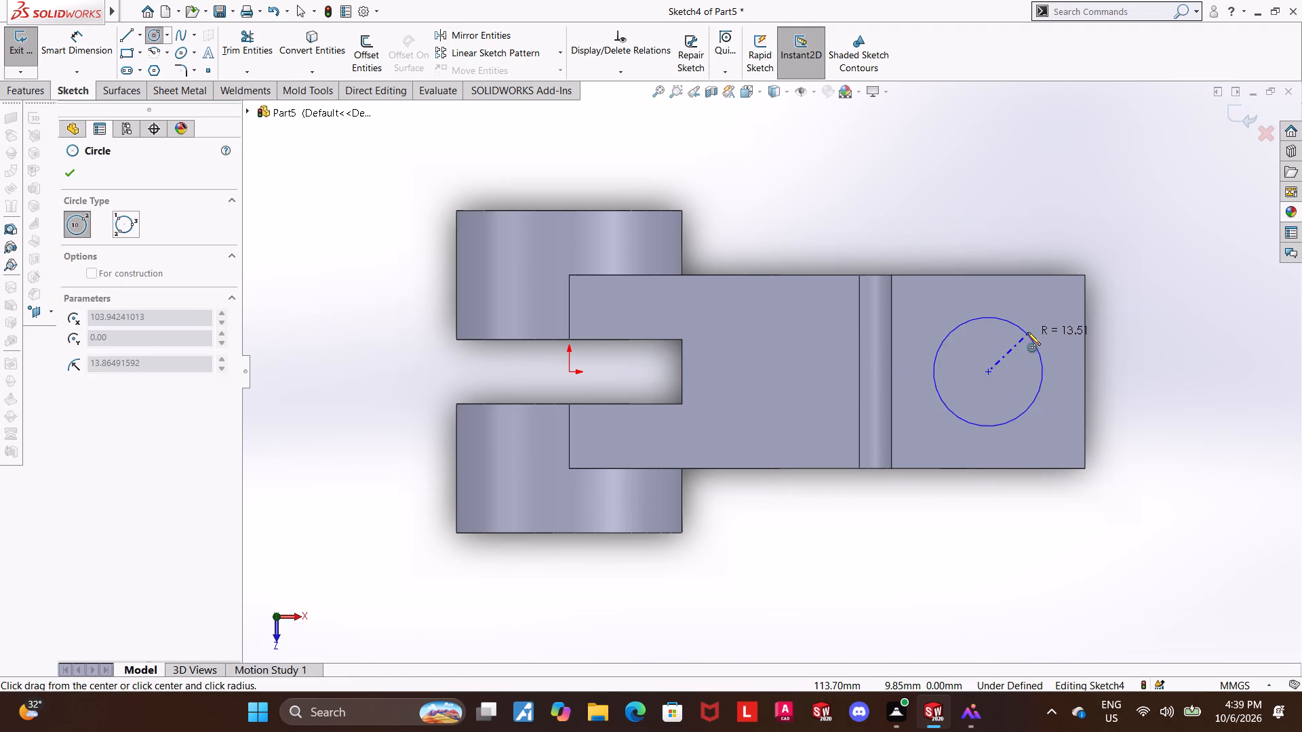
click(1039, 311)
key(Escape)
key(Escape)
Dimension the circle's diameter as 32 mm.
click(81, 39)
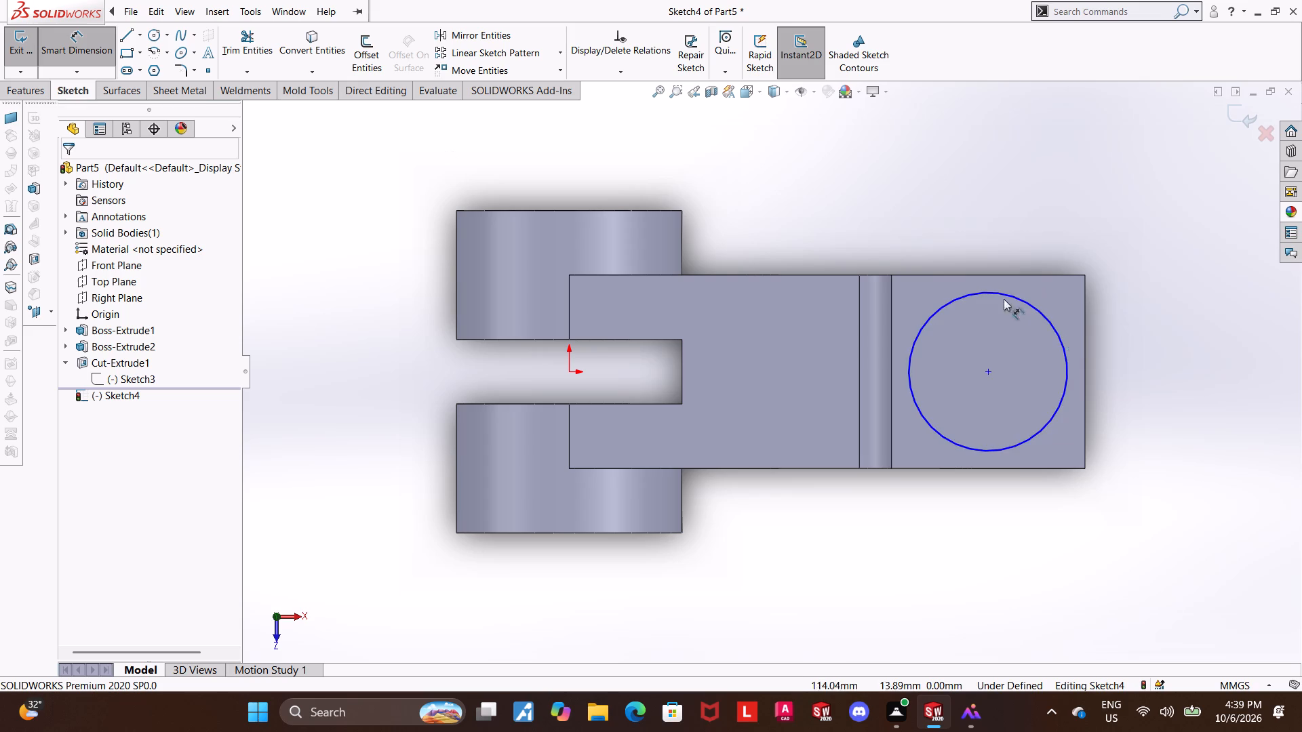
click(991, 289)
click(991, 248)
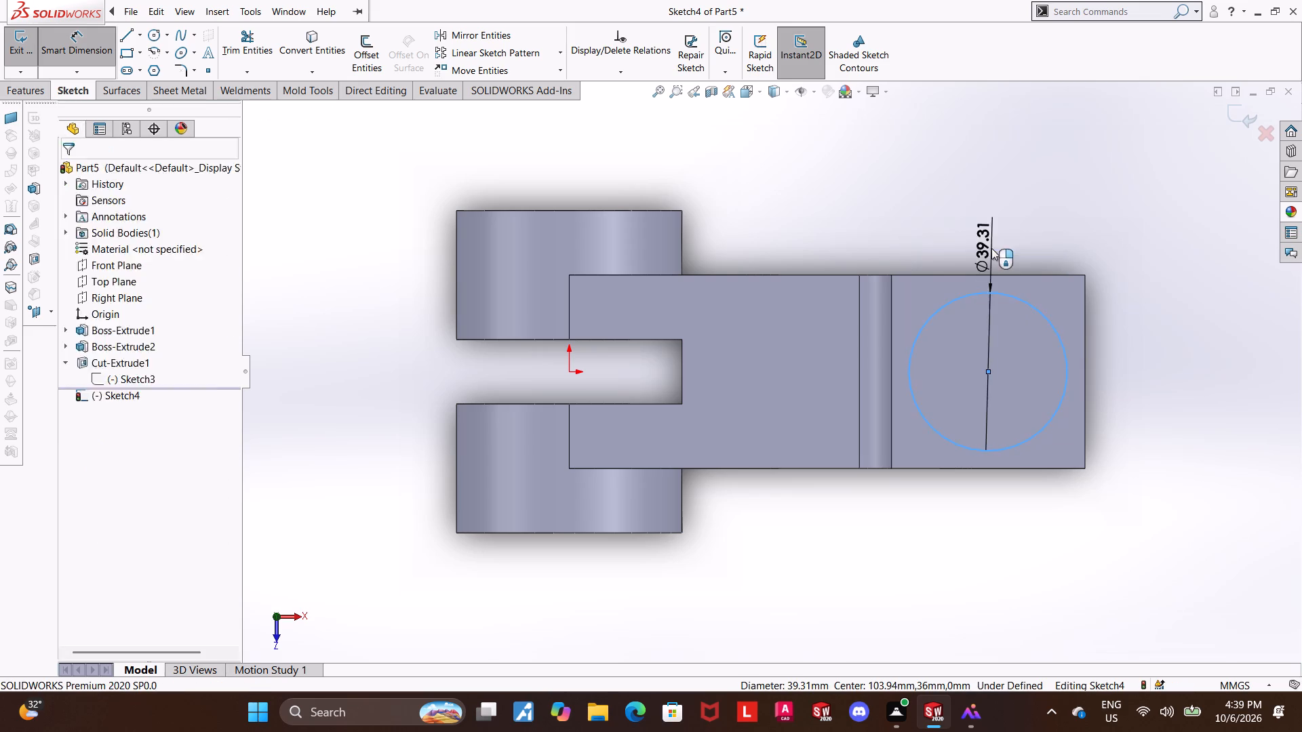
text(32)
key(Return)
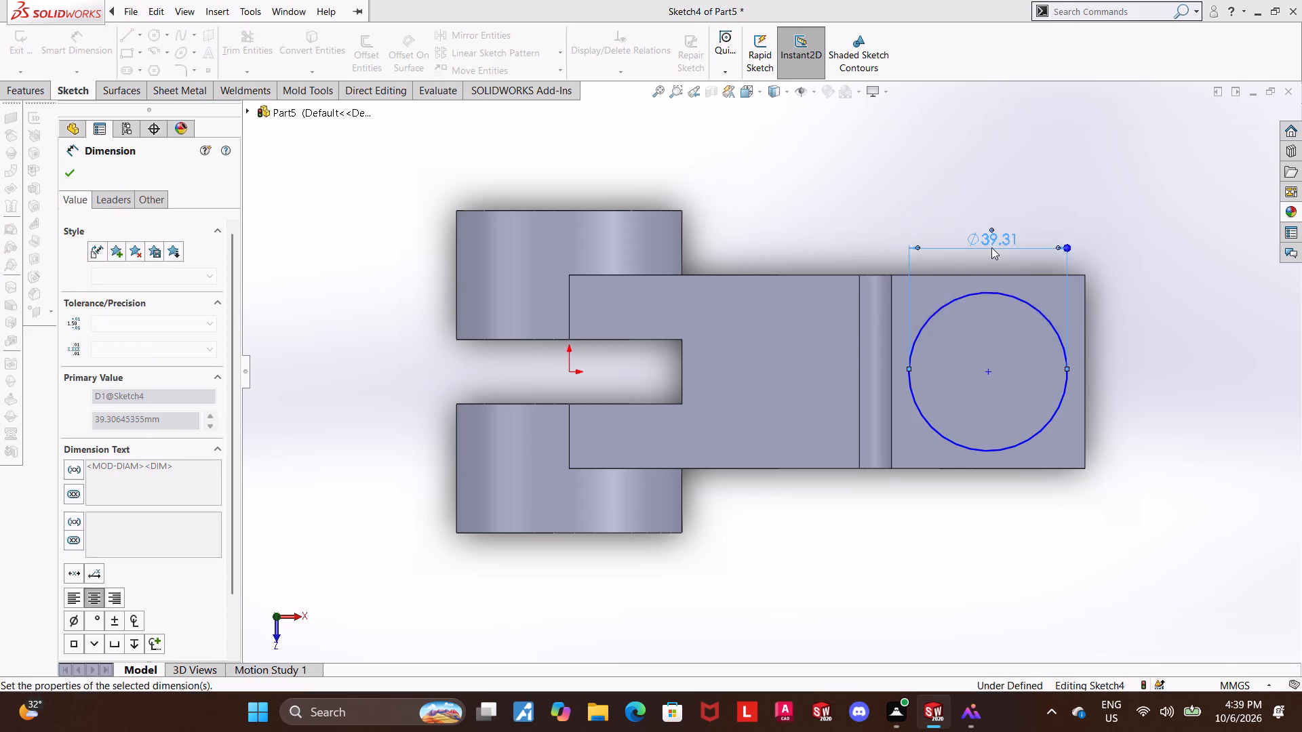
key(Escape)
key(Escape)
key(Escape)
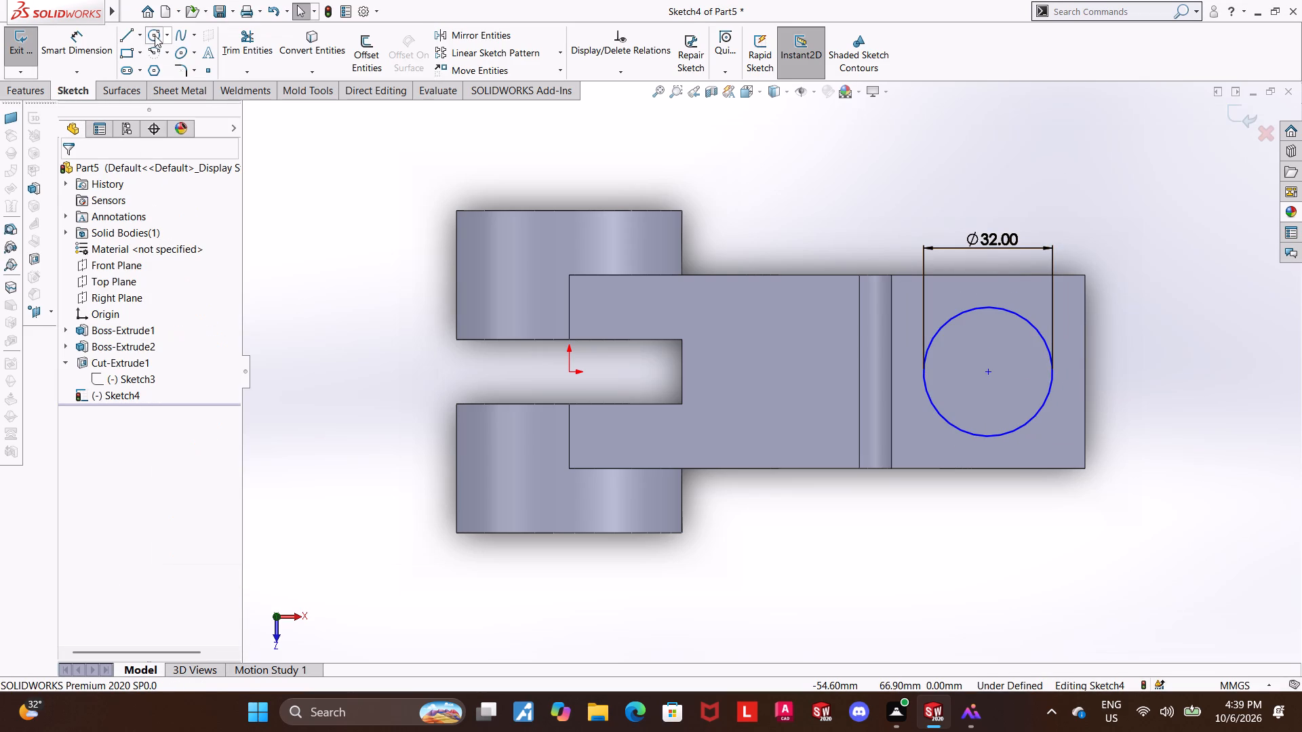
Sketch a smaller concentric circle about 17 mm in diameter inside the 32 mm circle.
click(155, 35)
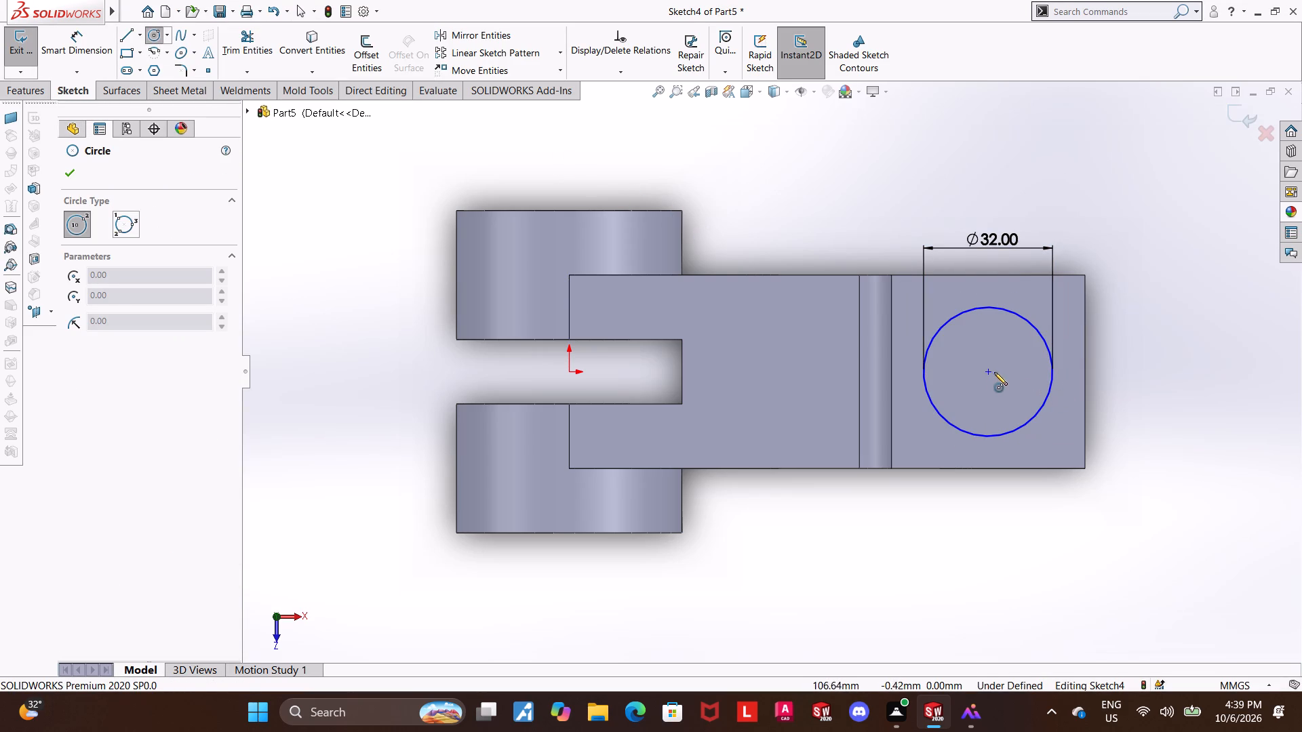
click(987, 370)
click(1010, 345)
key(Escape)
Dimension the inner circle's diameter as 16 mm and finish the sketch.
click(89, 48)
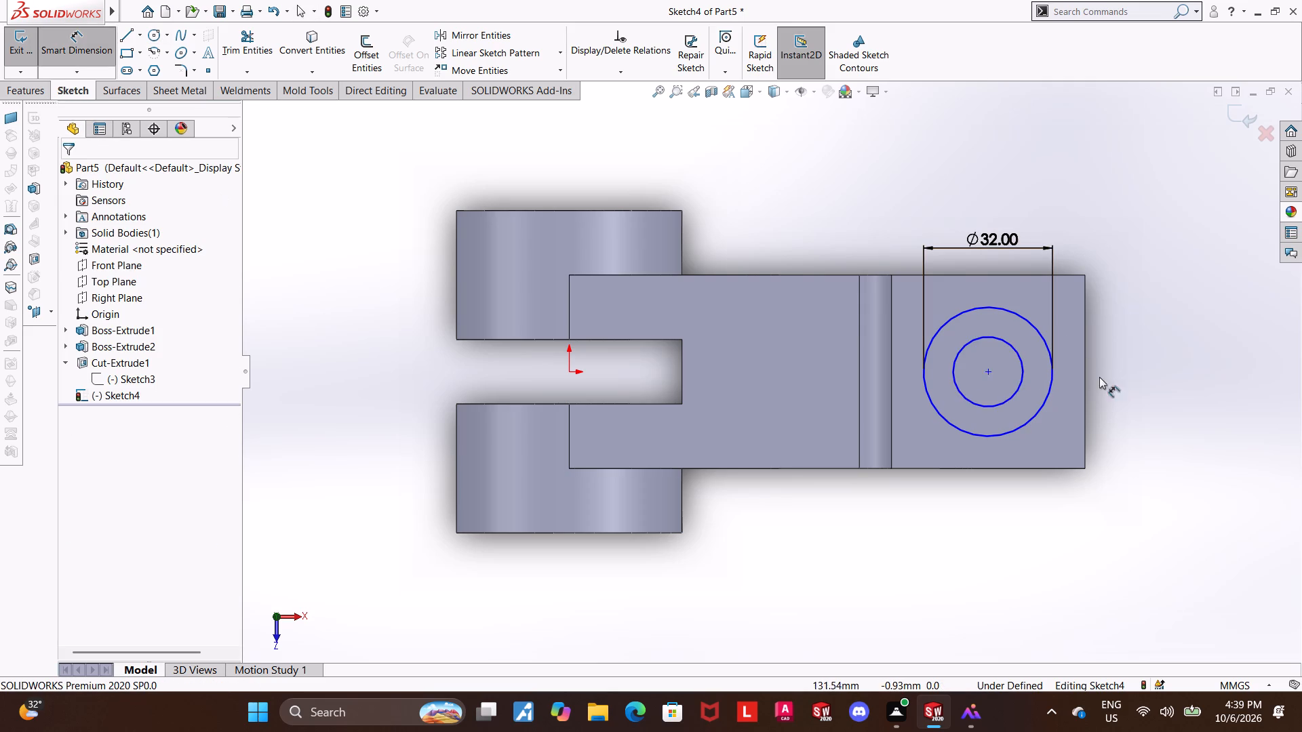
click(995, 342)
click(998, 293)
key(1)
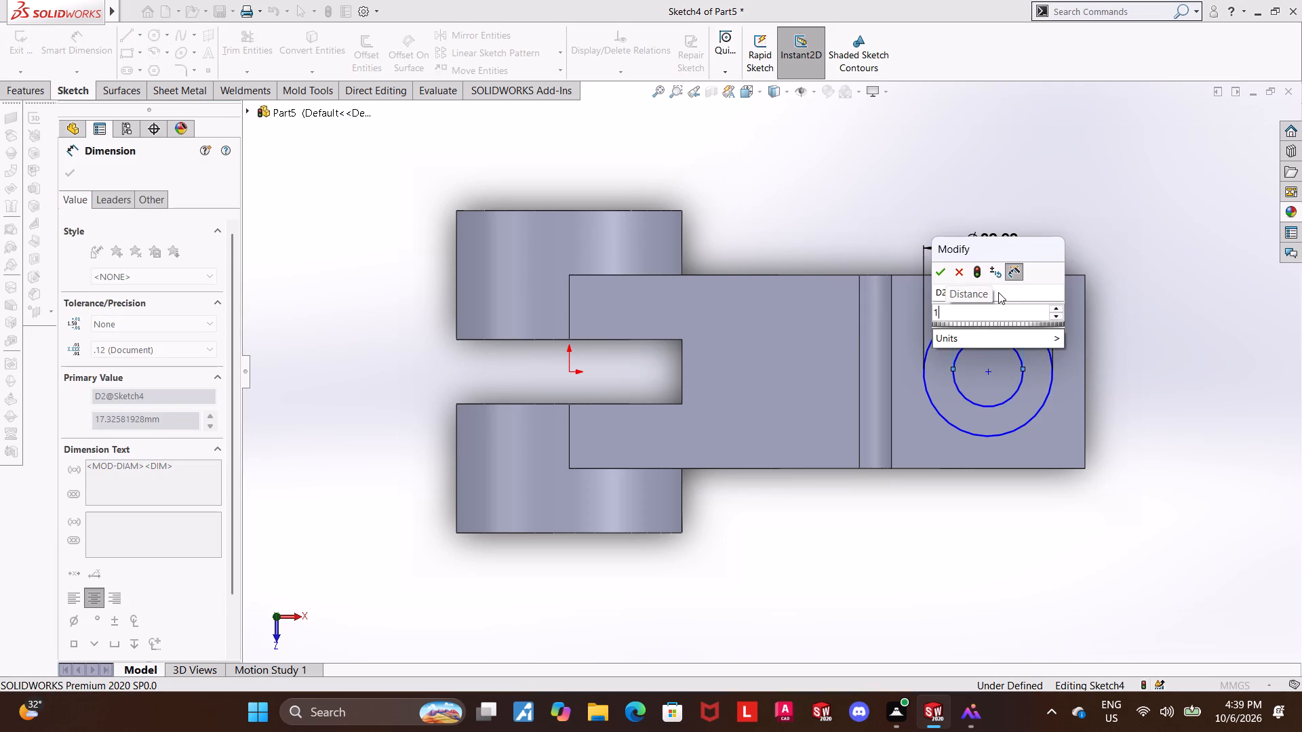
key(6)
key(Return)
key(Escape)
key(Escape)
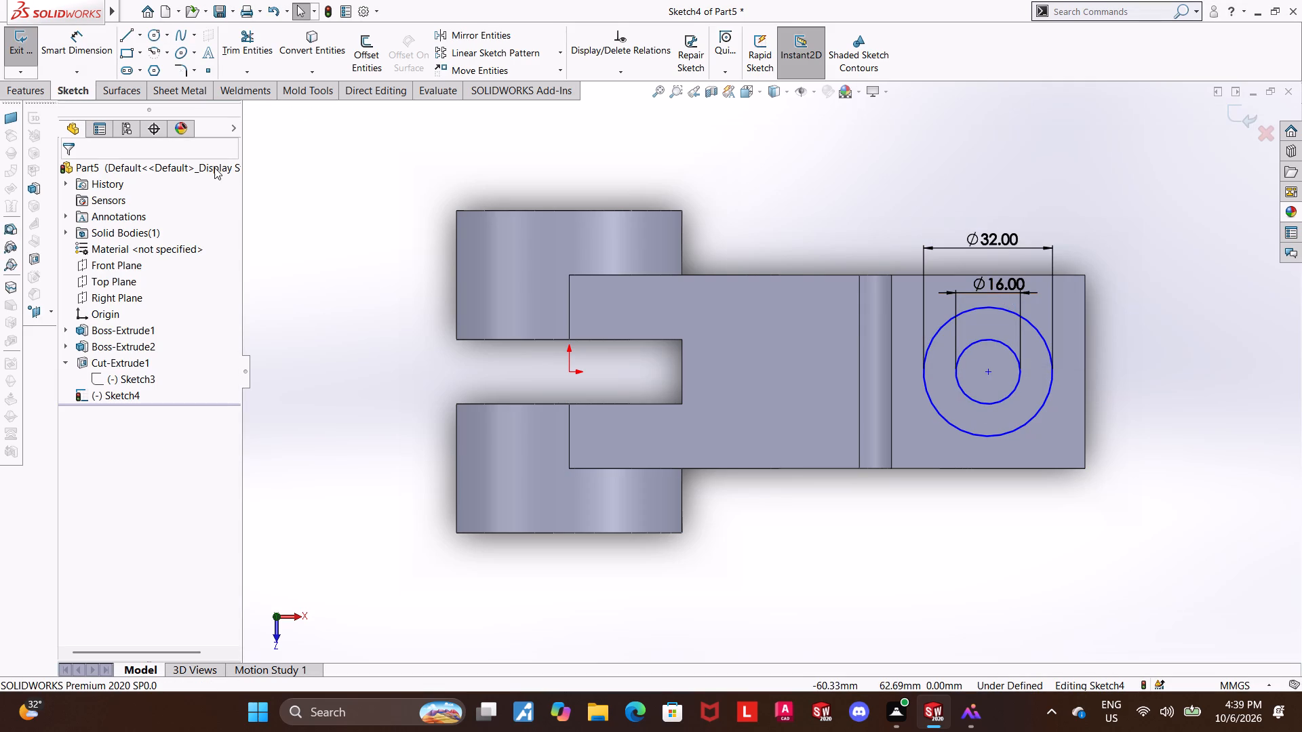
click(1240, 113)
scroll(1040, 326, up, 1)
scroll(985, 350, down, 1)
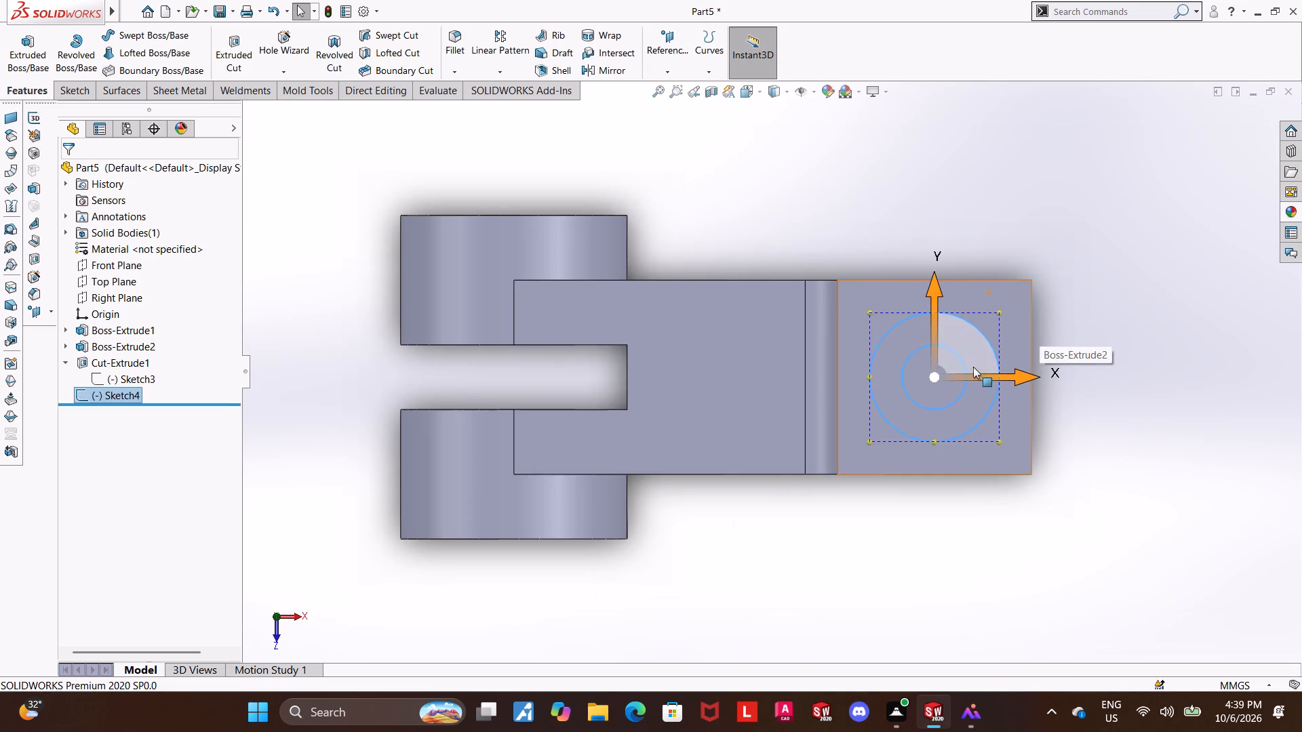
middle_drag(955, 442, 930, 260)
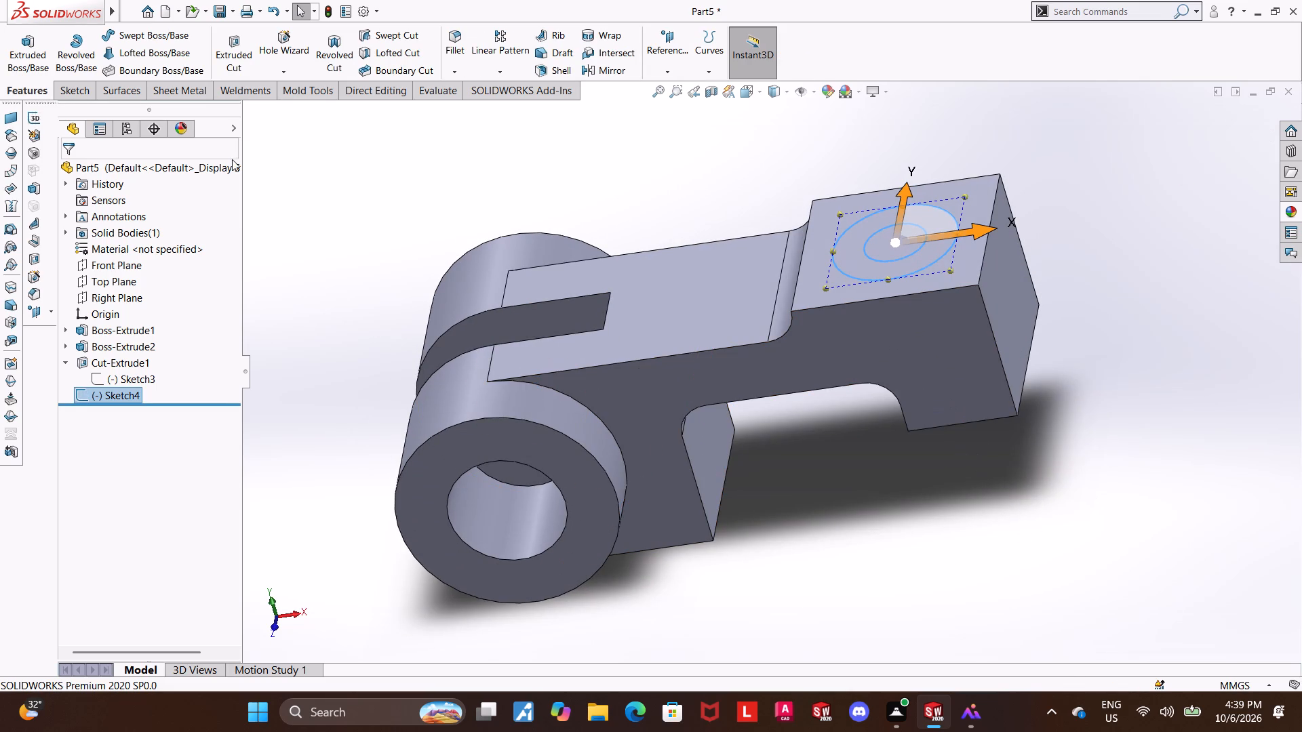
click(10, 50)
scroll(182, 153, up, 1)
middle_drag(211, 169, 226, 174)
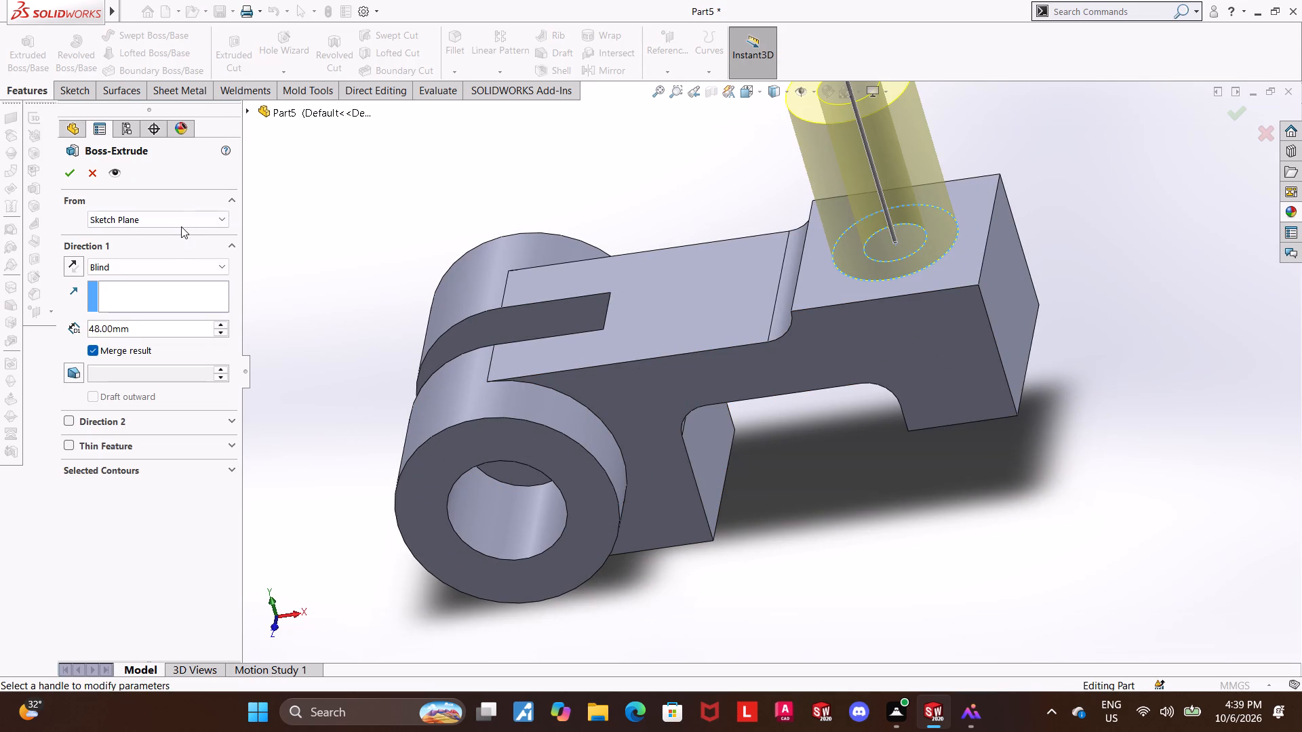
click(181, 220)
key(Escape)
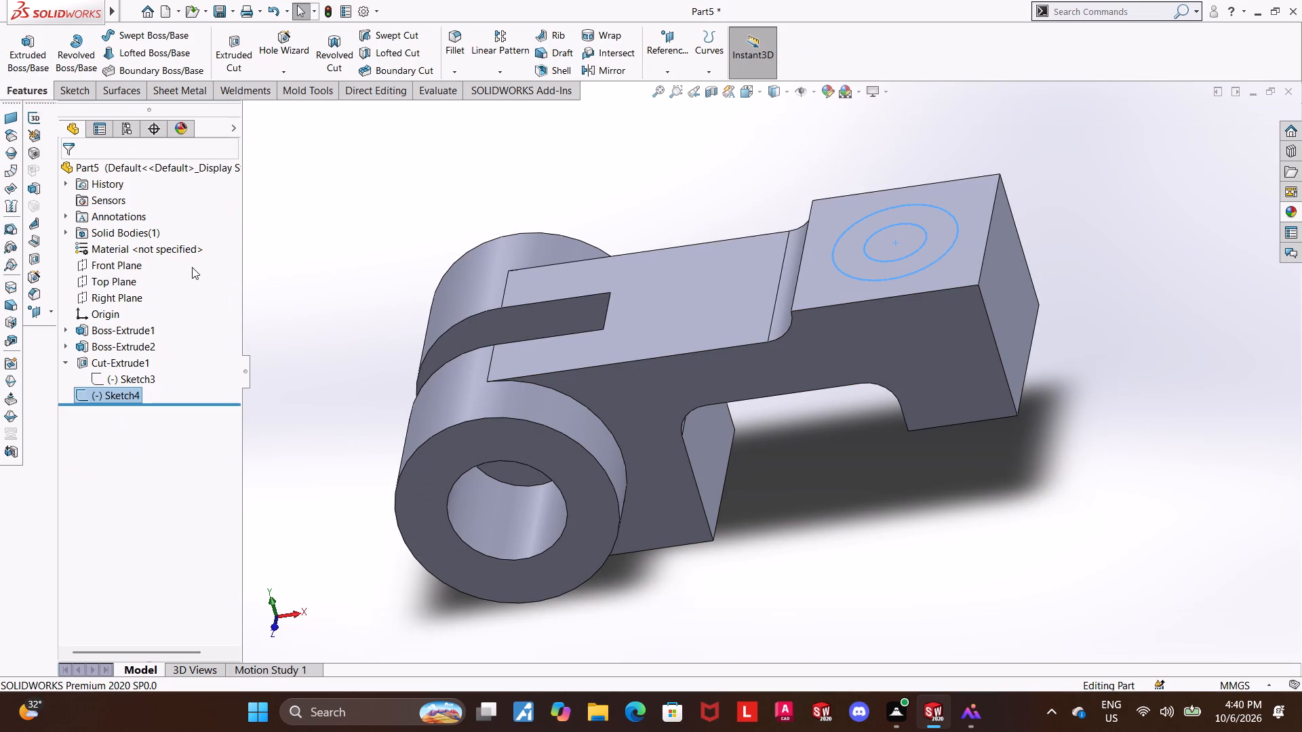
Extrude the two-circle sketch upward Blind 40 mm as a hollow boss, with the result merged.
click(39, 41)
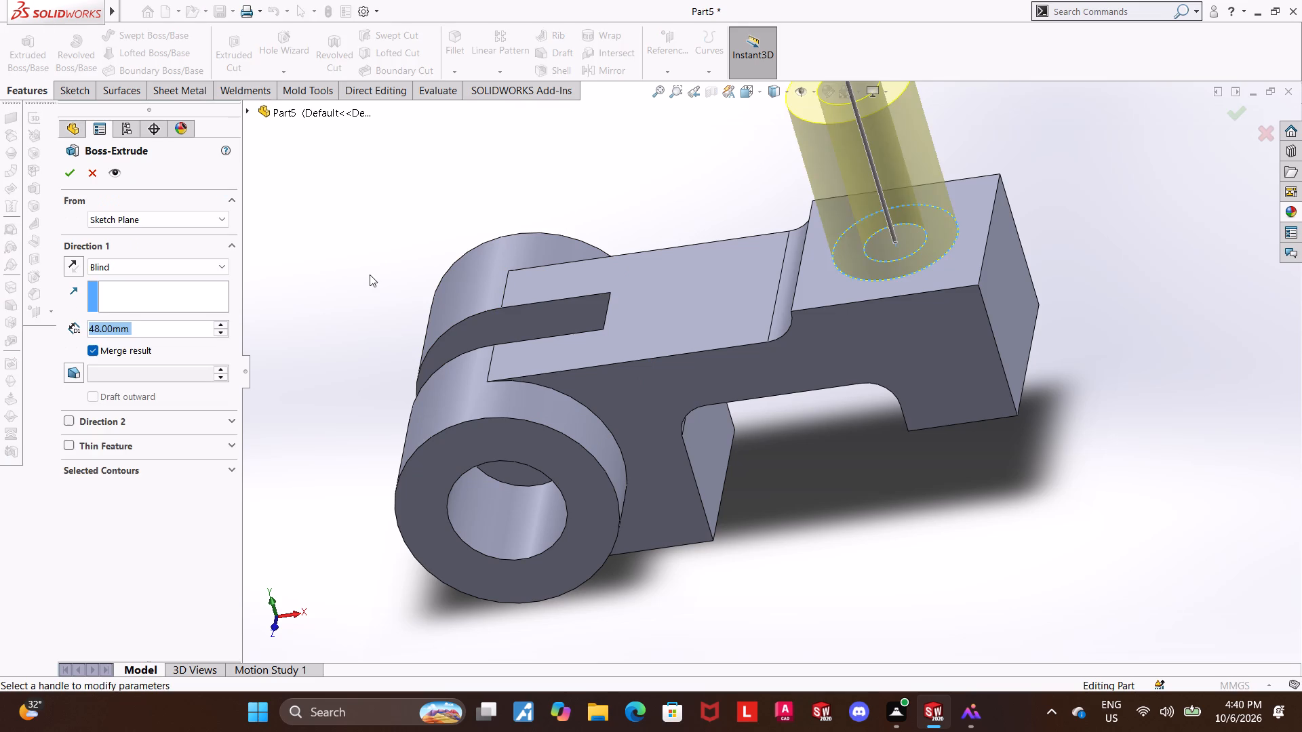
scroll(995, 259, up, 2)
scroll(987, 240, down, 1)
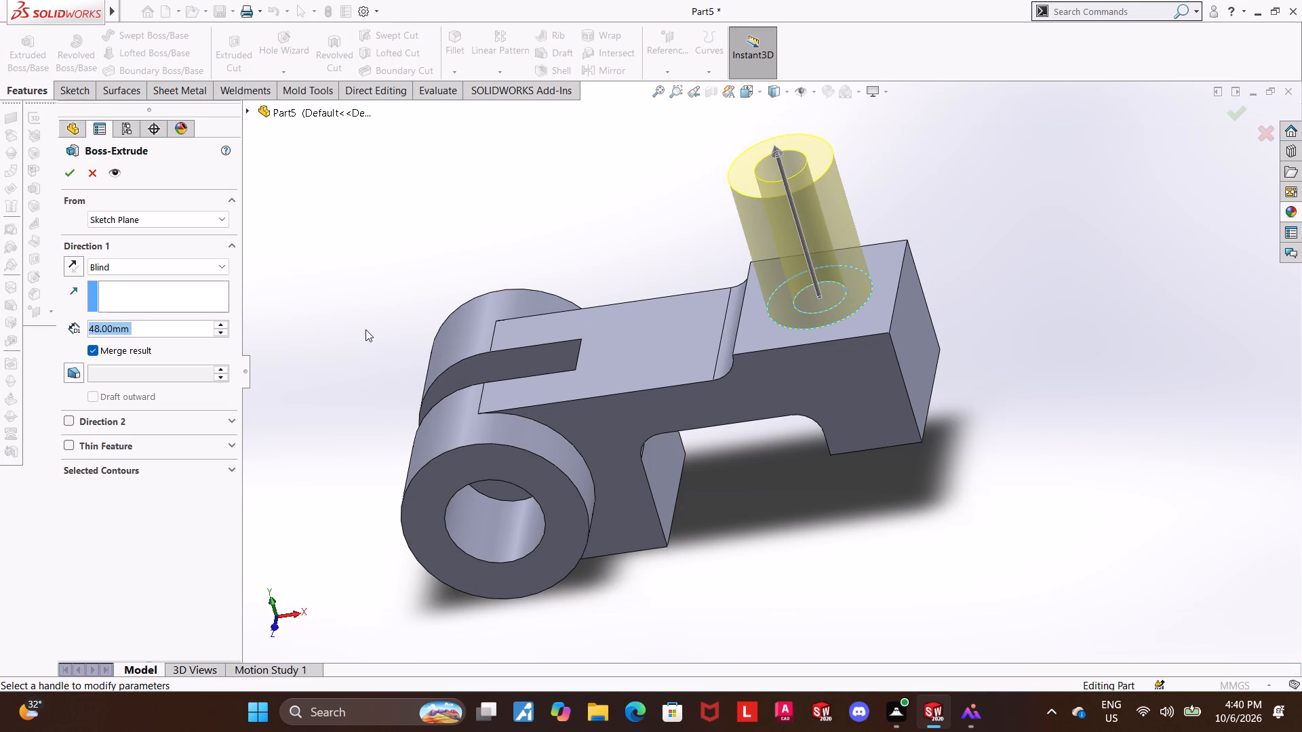
text(40)
key(Return)
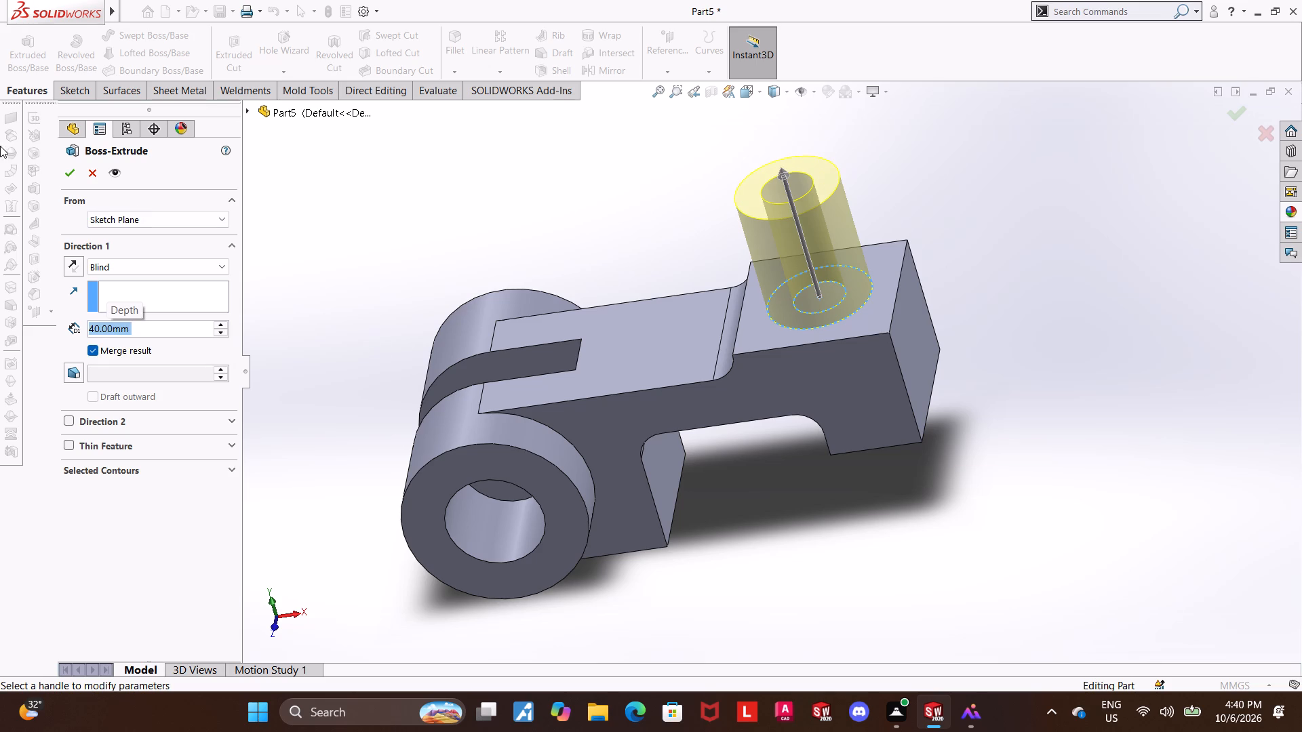
click(64, 178)
click(336, 264)
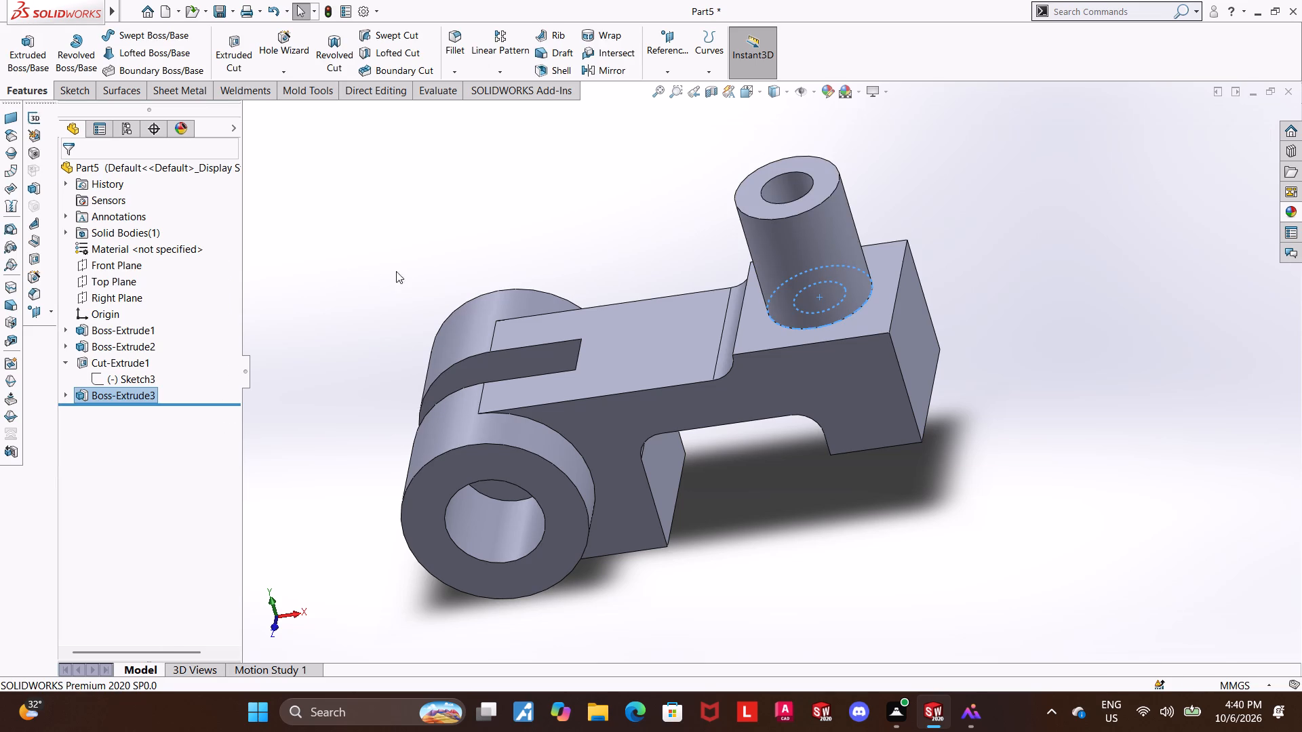
On the Front Plane, sketch a sloped line about 59 mm long from the boss's hub-side top corner to the arm's lower top edge.
middle_drag(483, 266, 543, 274)
scroll(951, 243, down, 1)
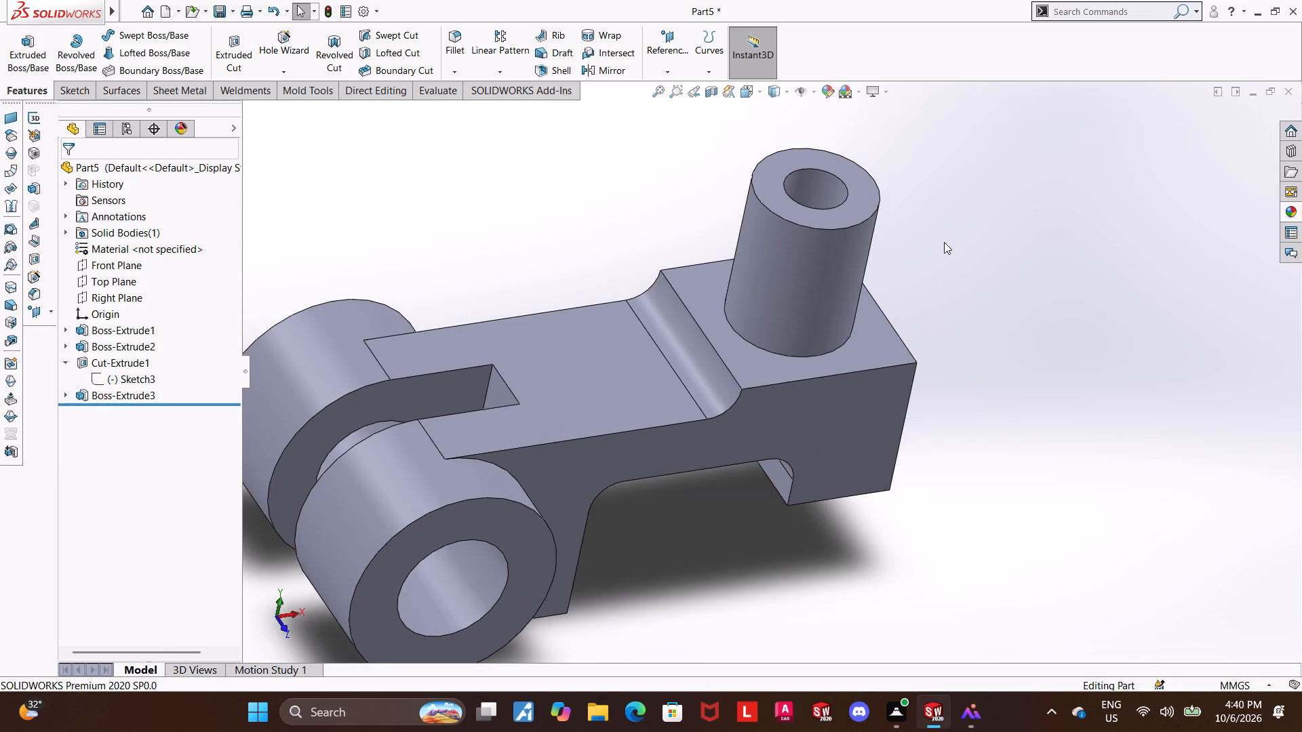
middle_drag(928, 220, 920, 194)
click(98, 263)
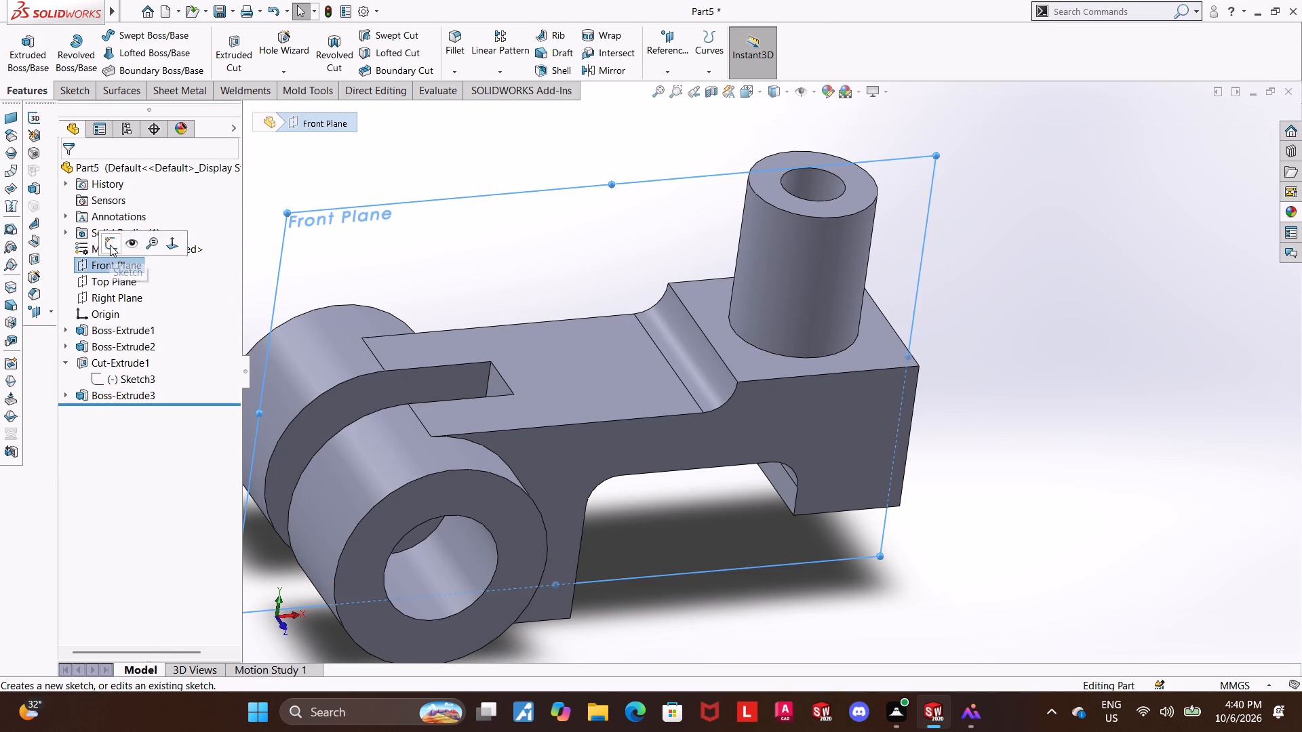
click(110, 245)
click(109, 413)
click(140, 394)
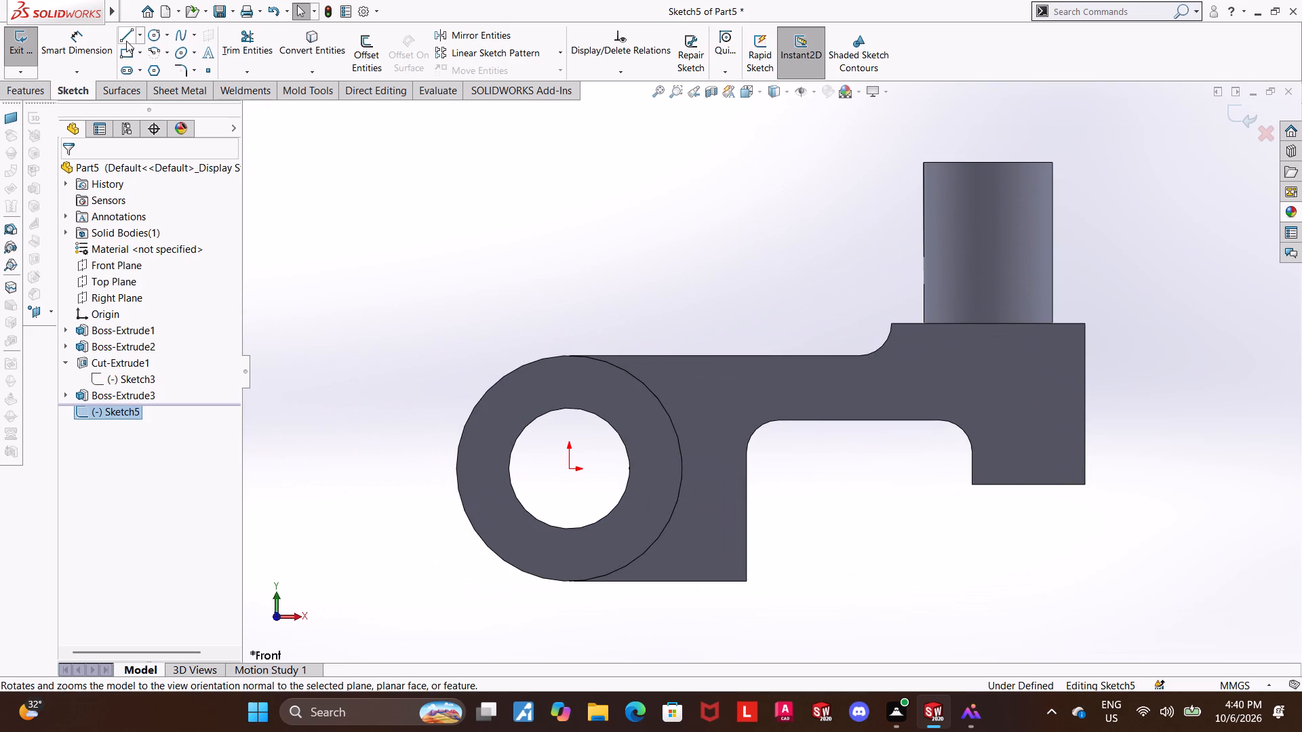
click(126, 39)
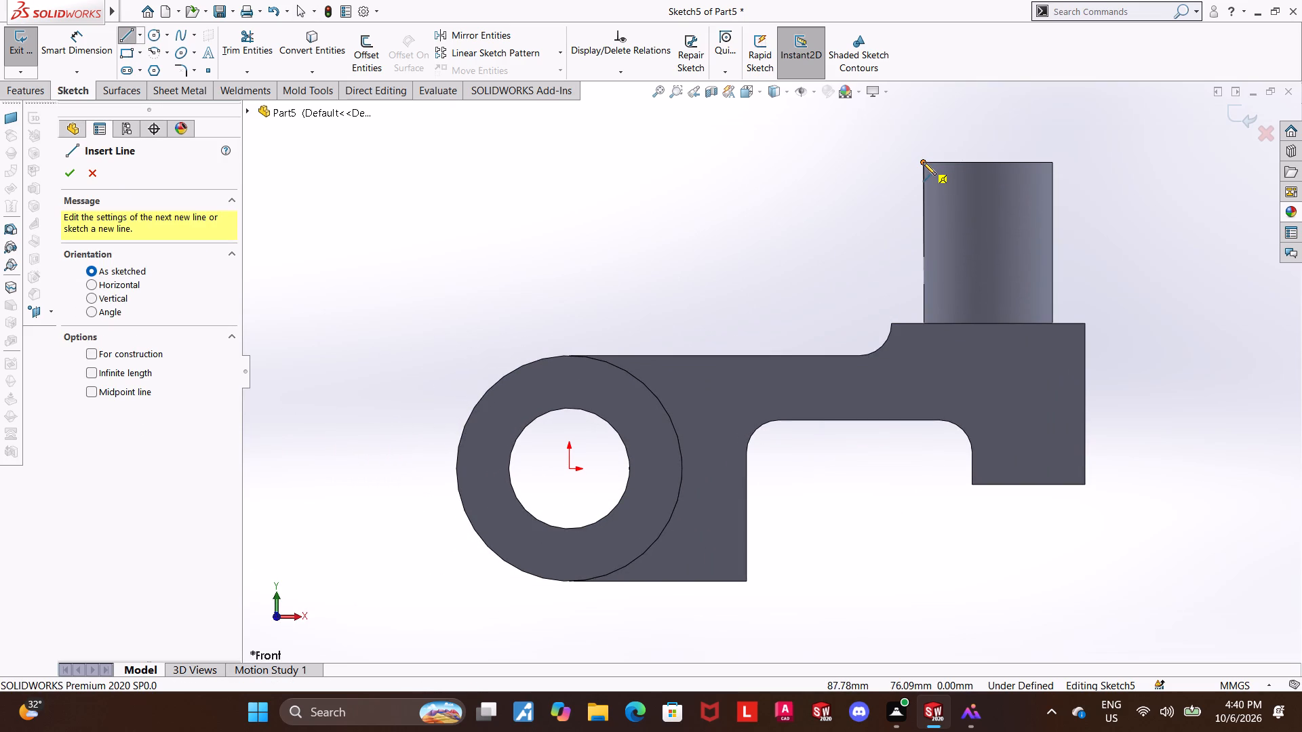
click(923, 162)
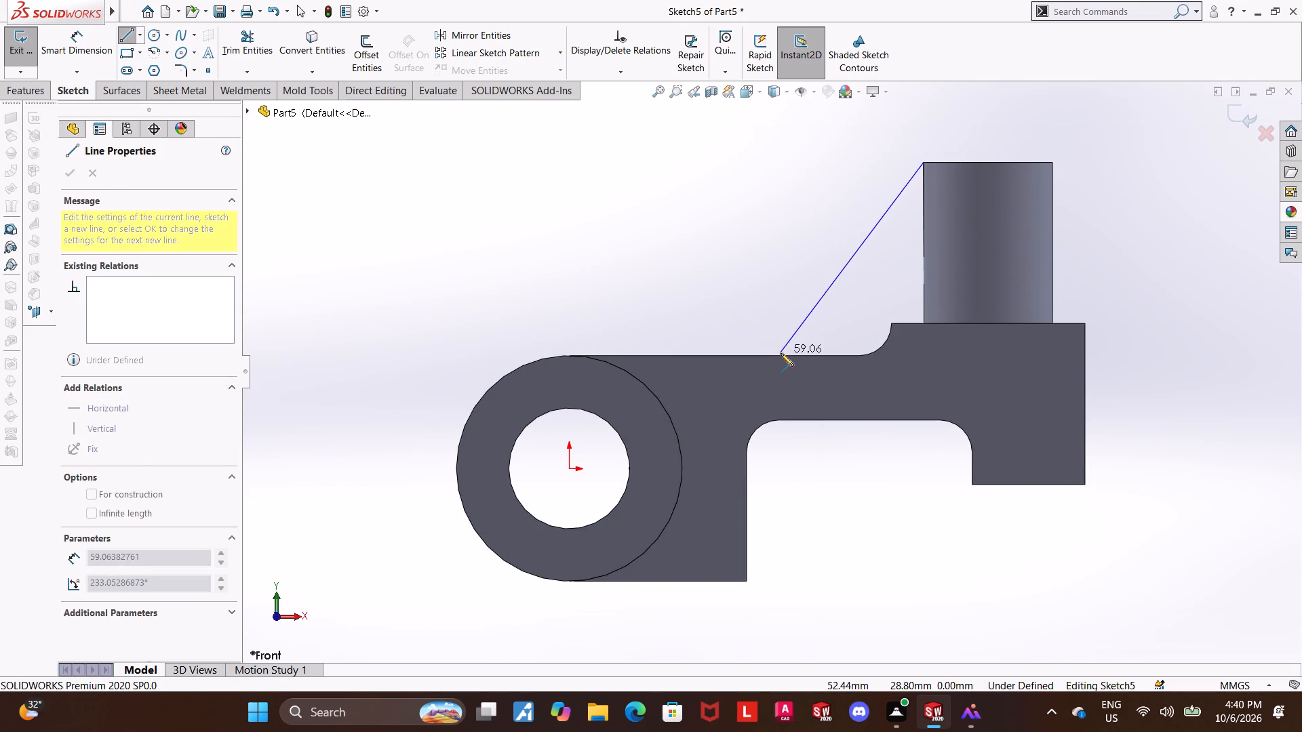
click(781, 355)
key(Escape)
key(Escape)
key(Escape)
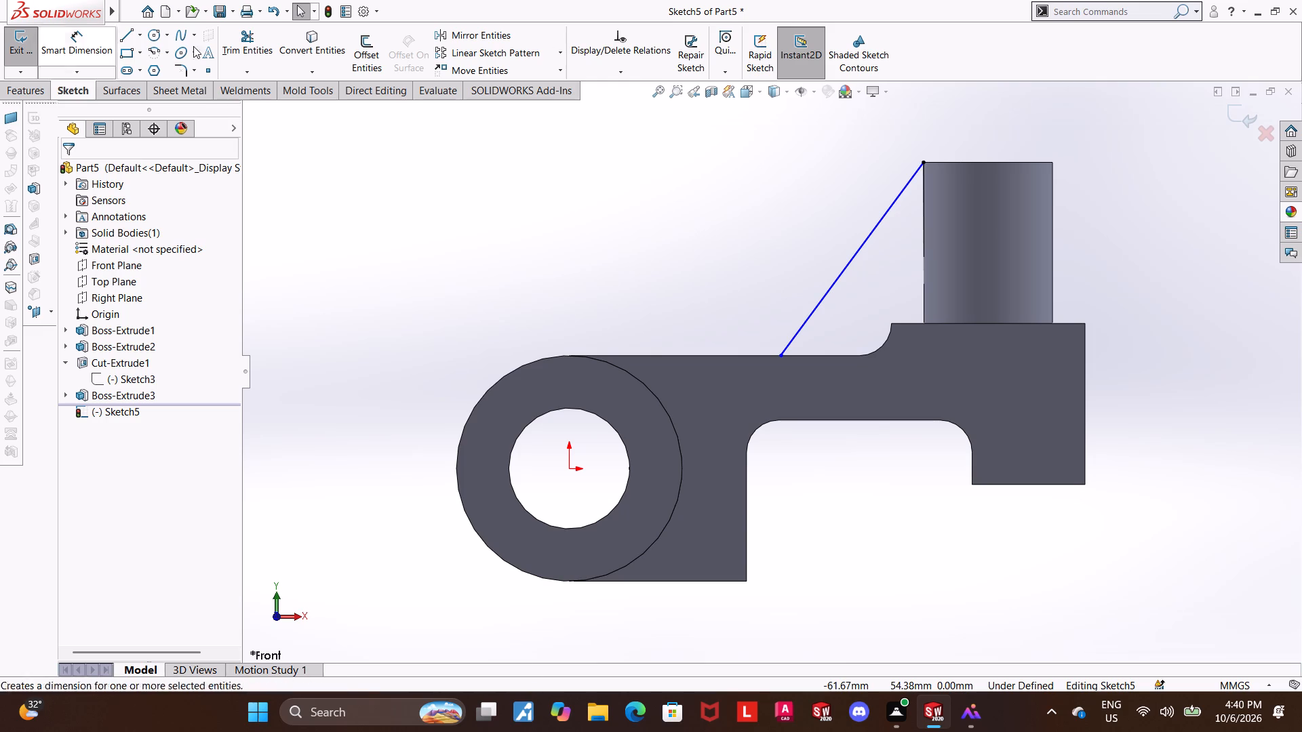
Switch the model display to wireframe.
click(784, 95)
click(773, 185)
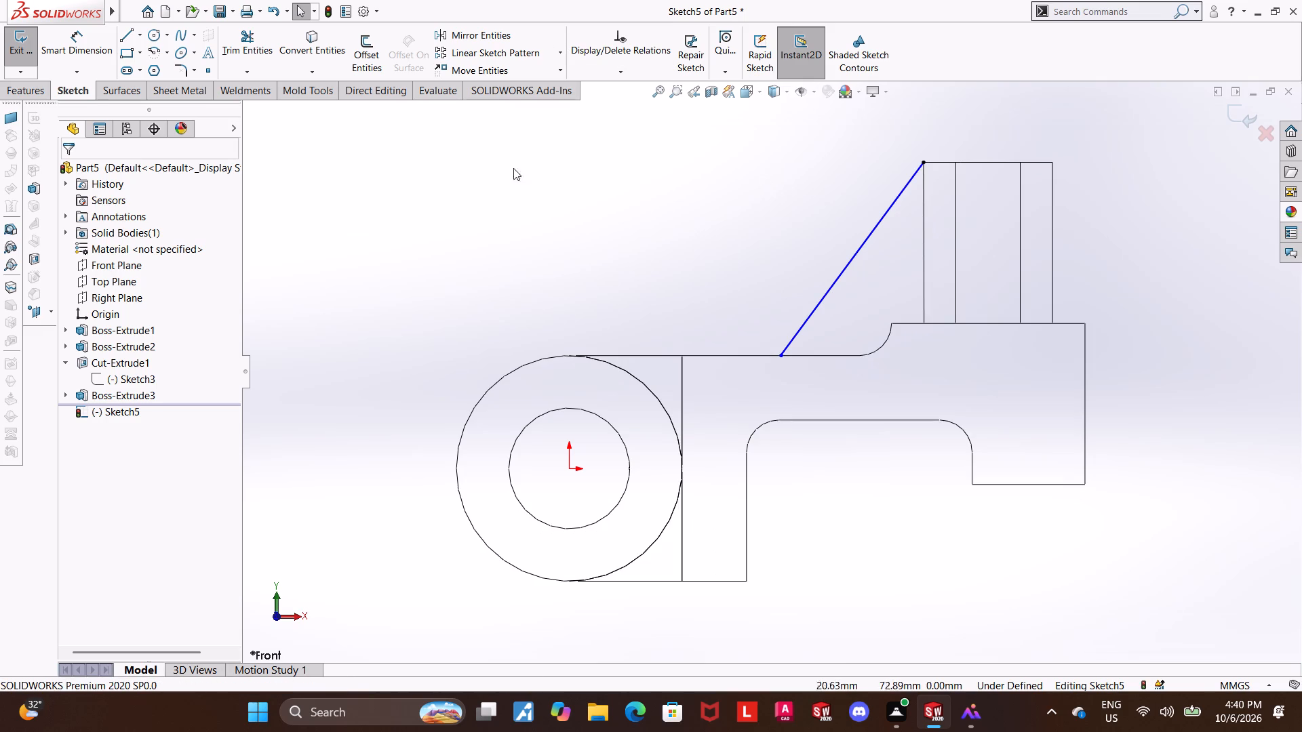
Dimension the horizontal distance from the vertical edge beside the hub to the sloped line's lower endpoint as 20 mm.
click(54, 55)
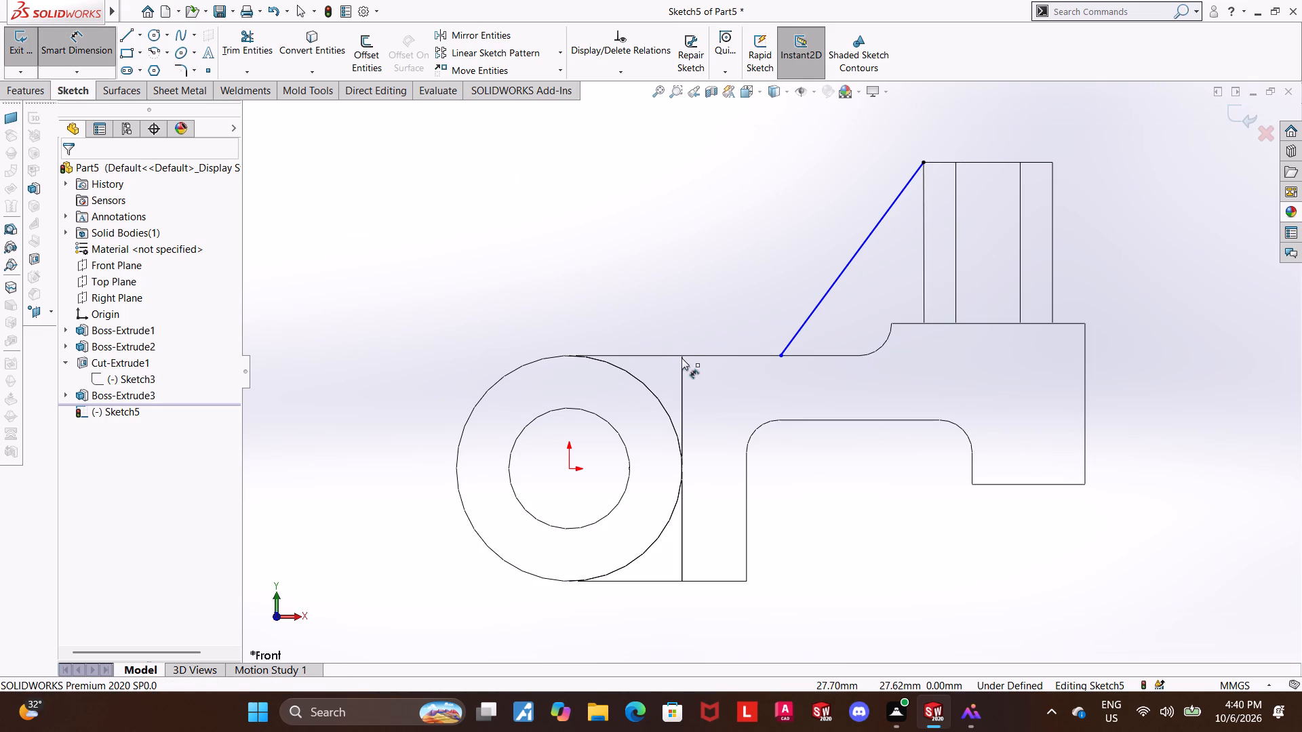
click(682, 358)
click(780, 358)
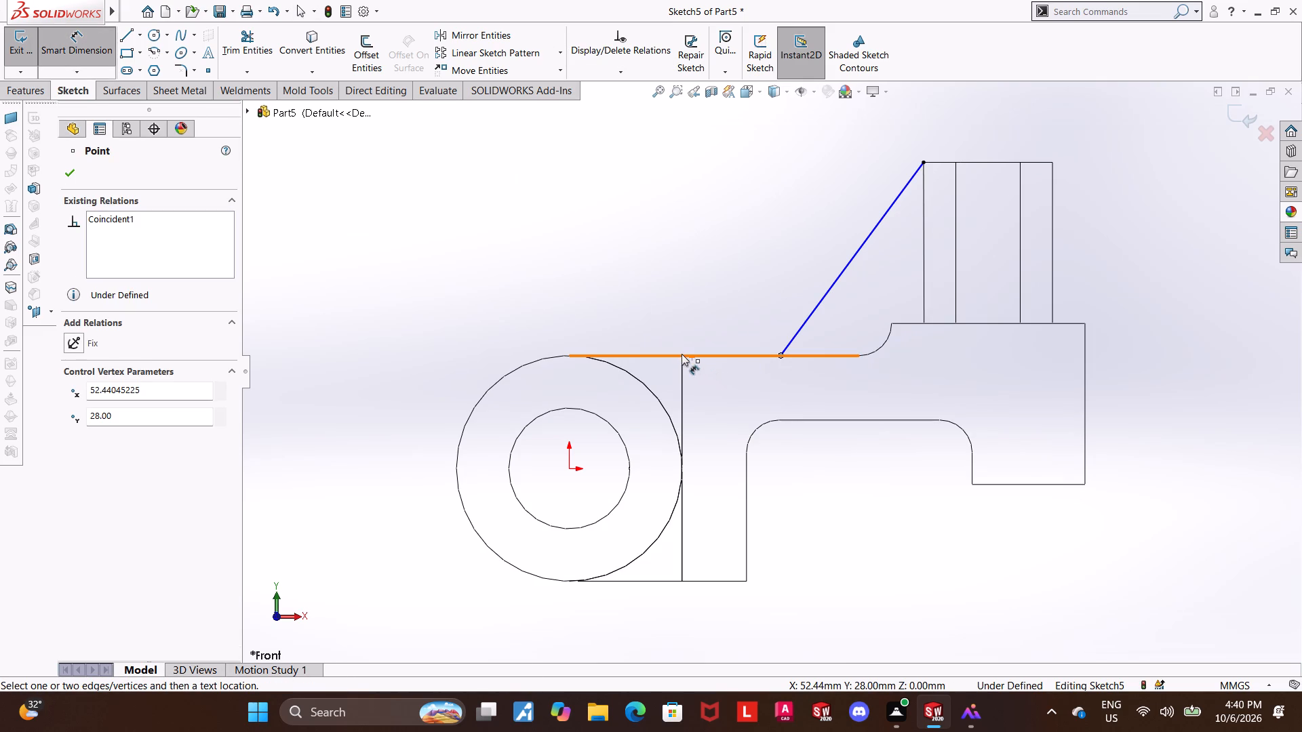
click(682, 358)
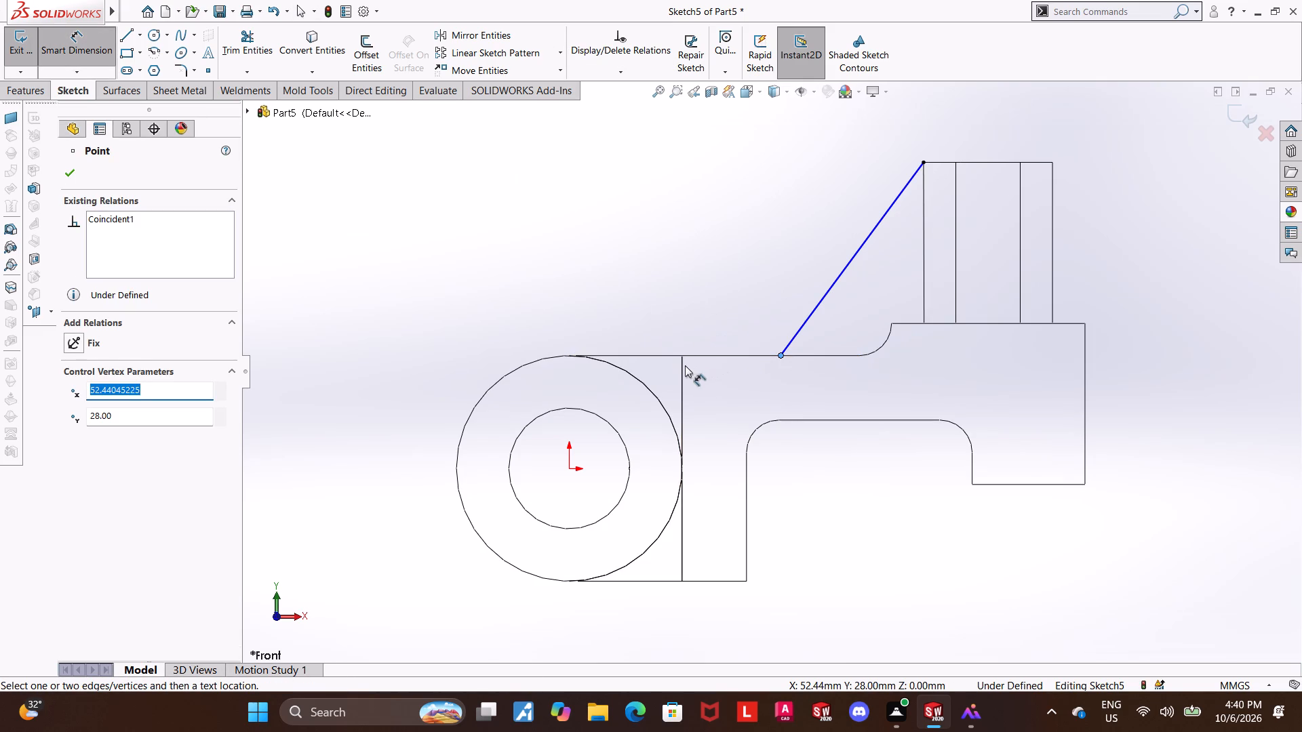
click(682, 365)
click(727, 312)
key(2)
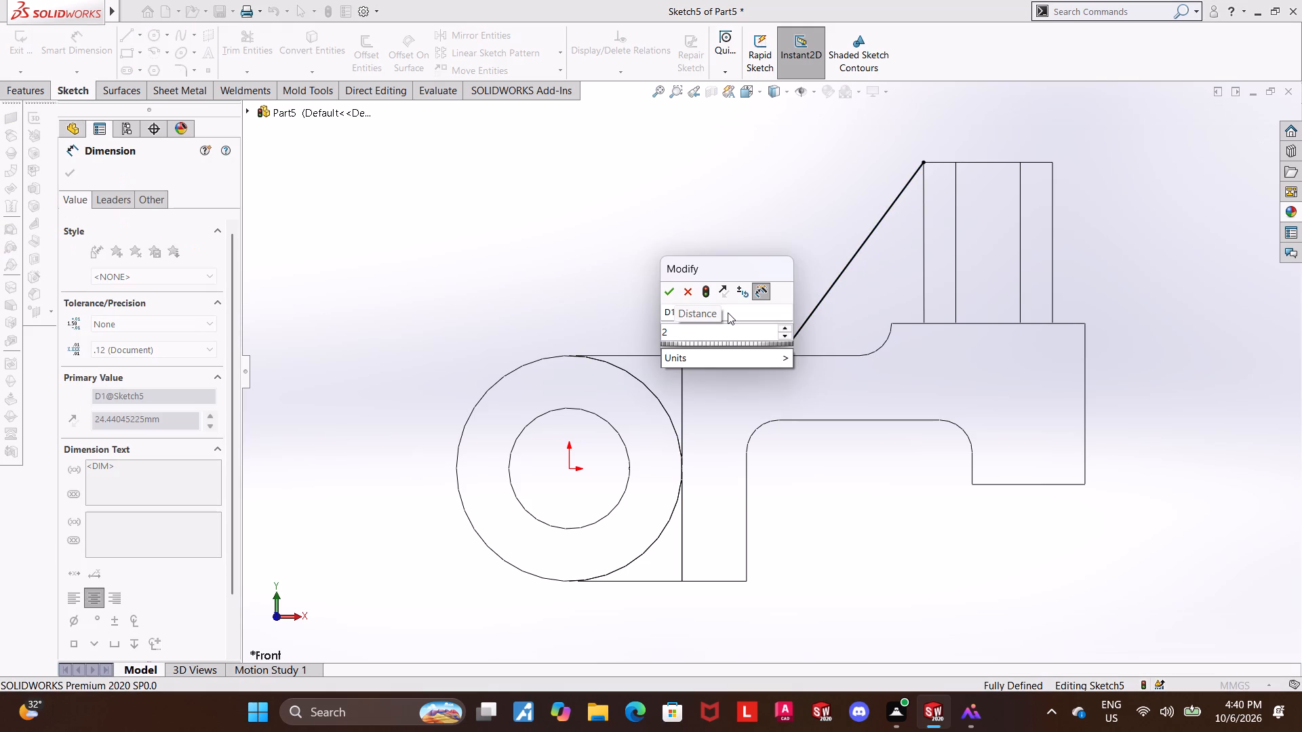
key(0)
key(Return)
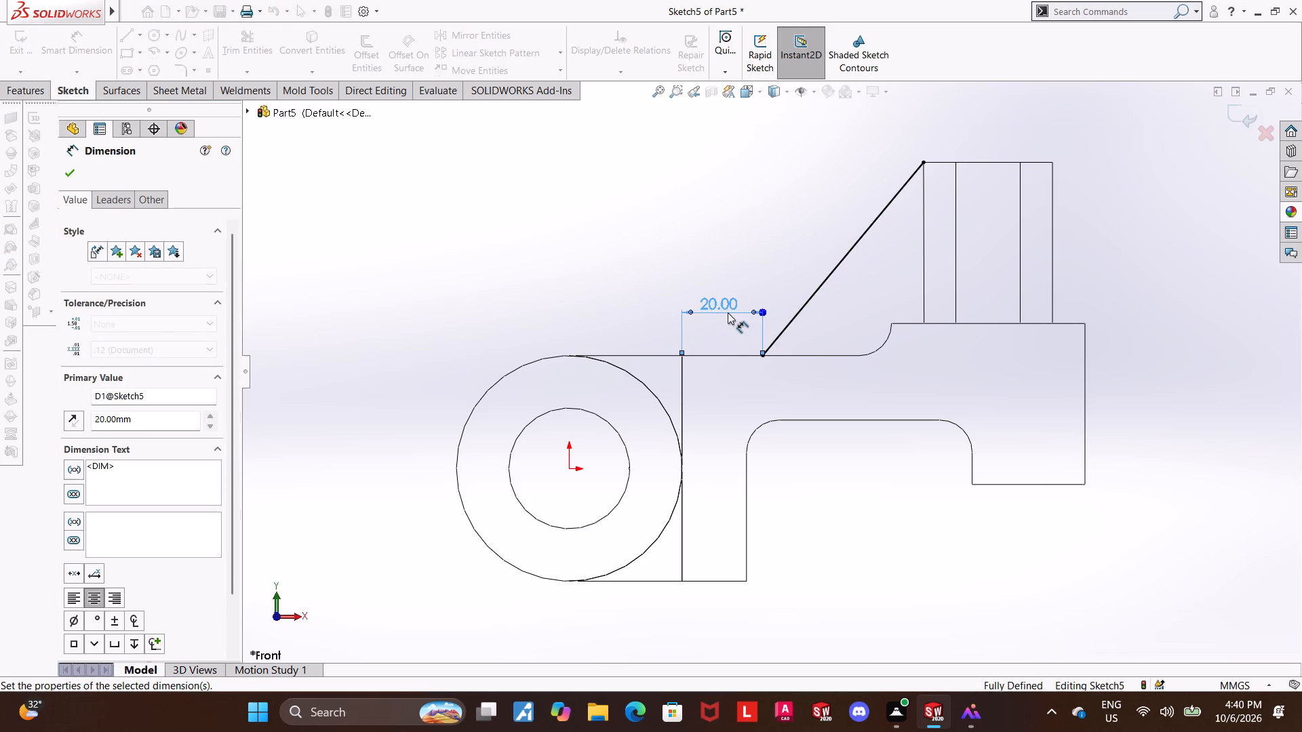
key(Escape)
key(Escape)
key(Escape)
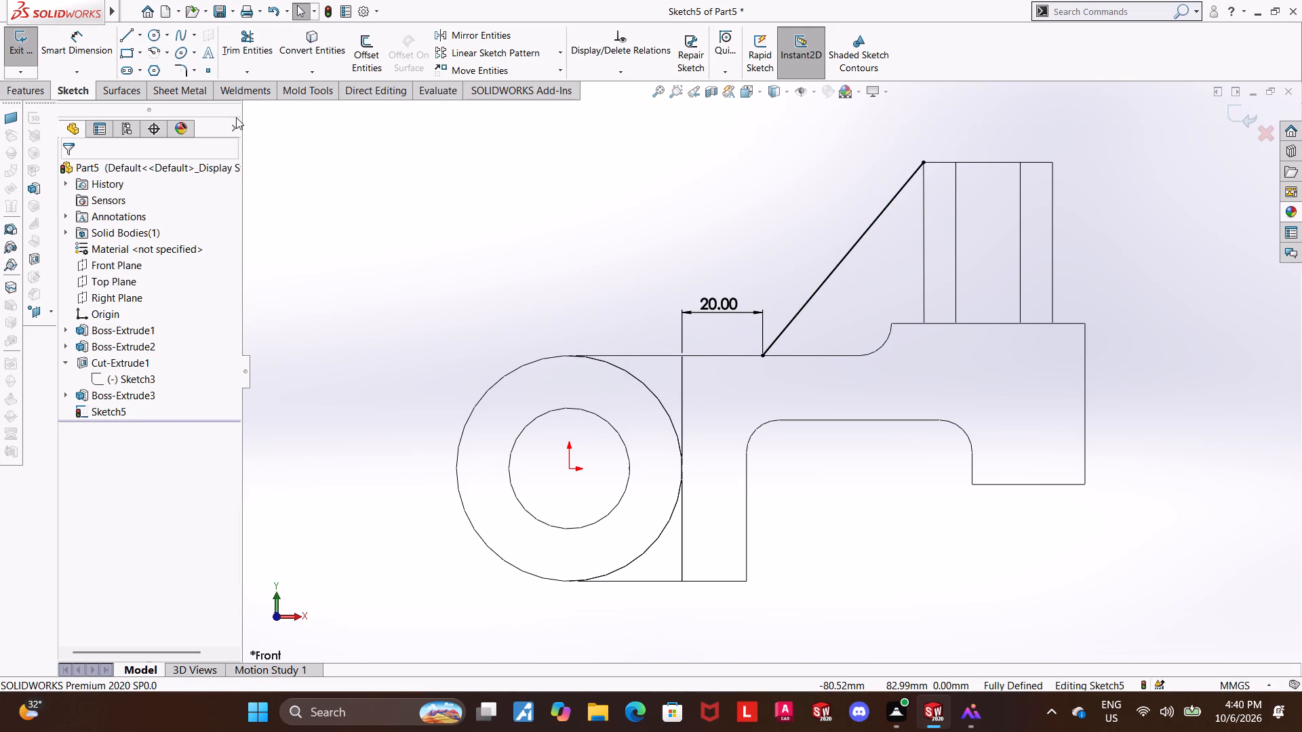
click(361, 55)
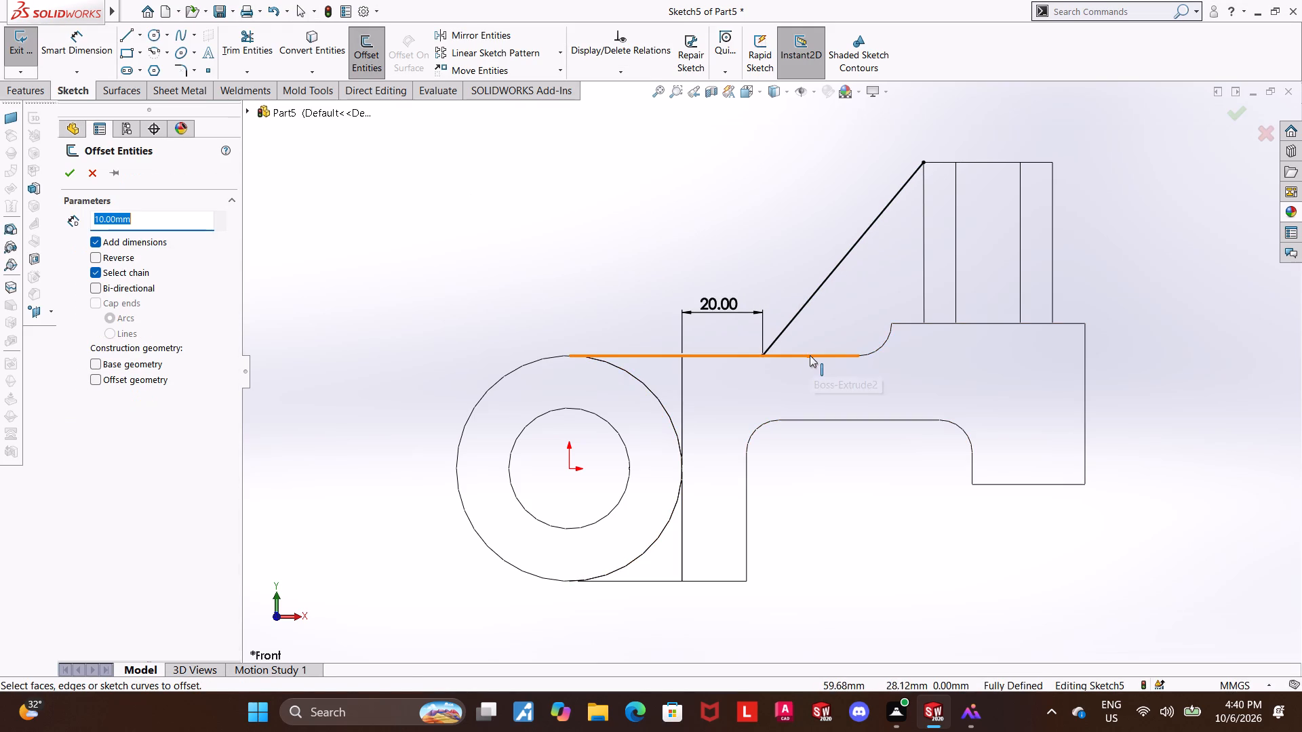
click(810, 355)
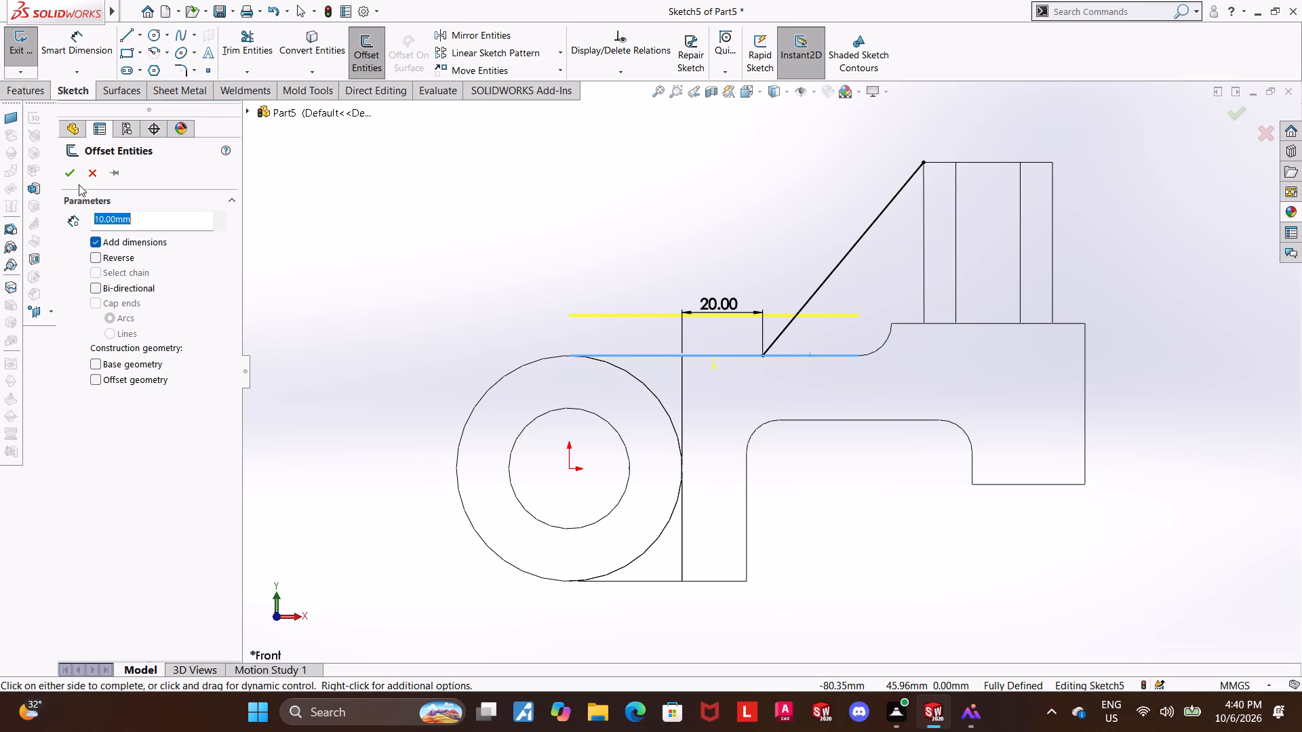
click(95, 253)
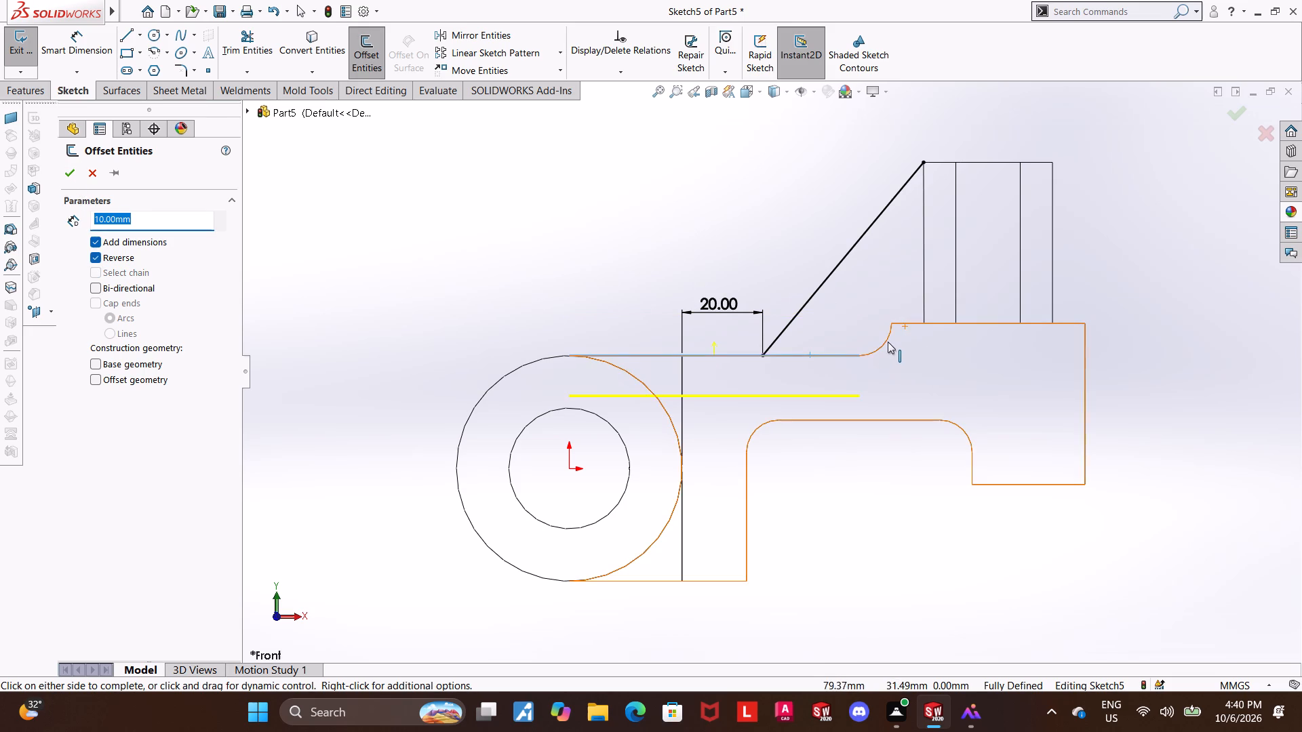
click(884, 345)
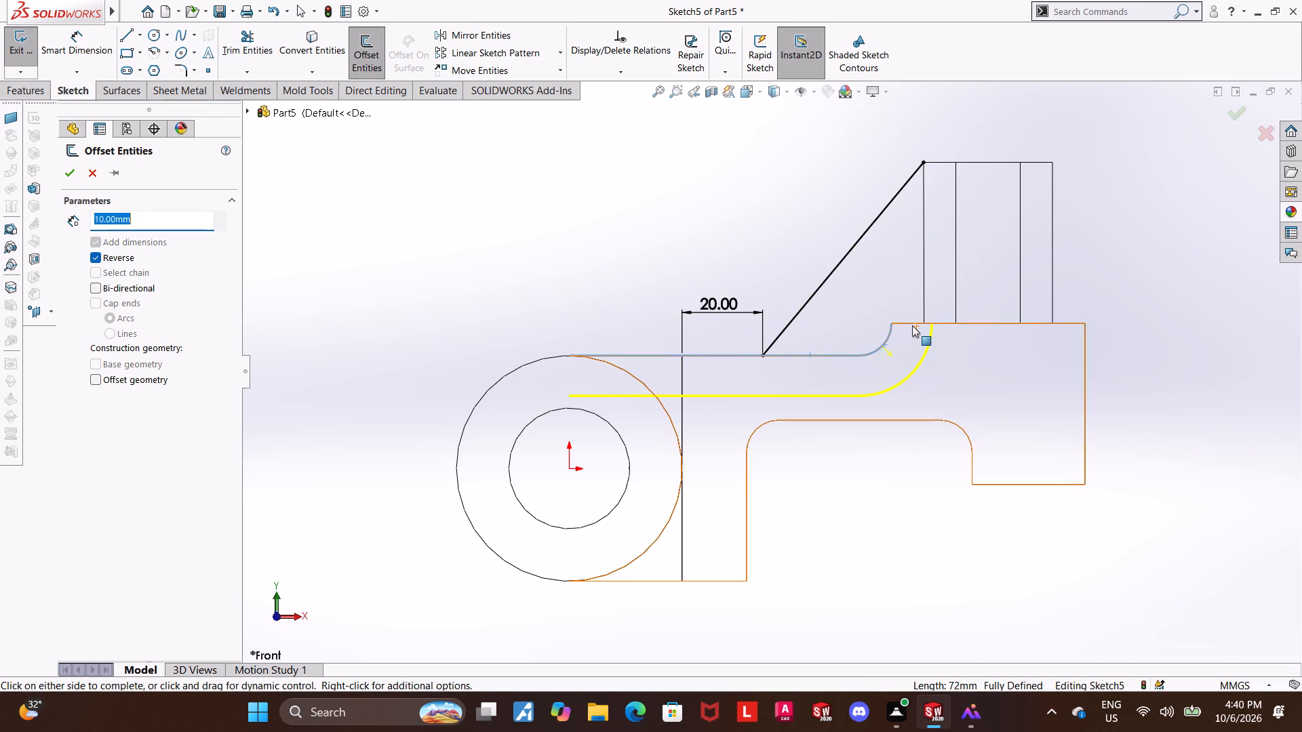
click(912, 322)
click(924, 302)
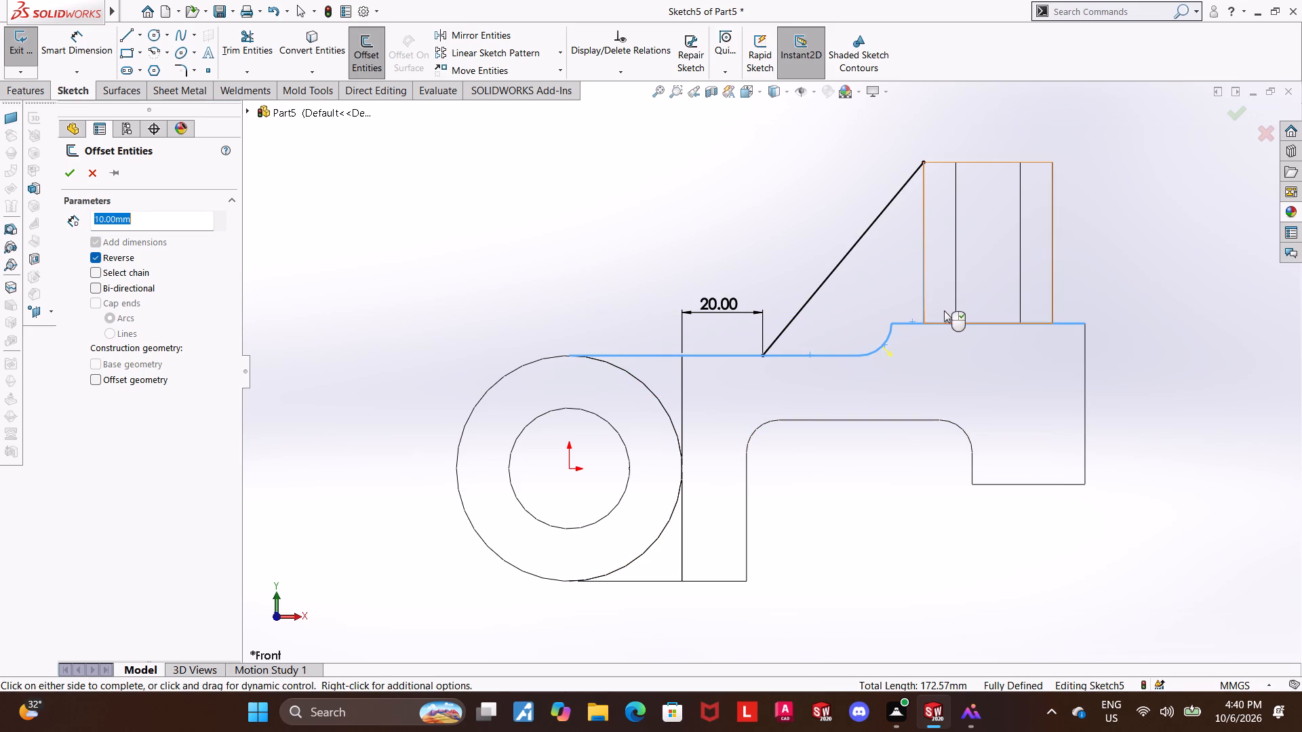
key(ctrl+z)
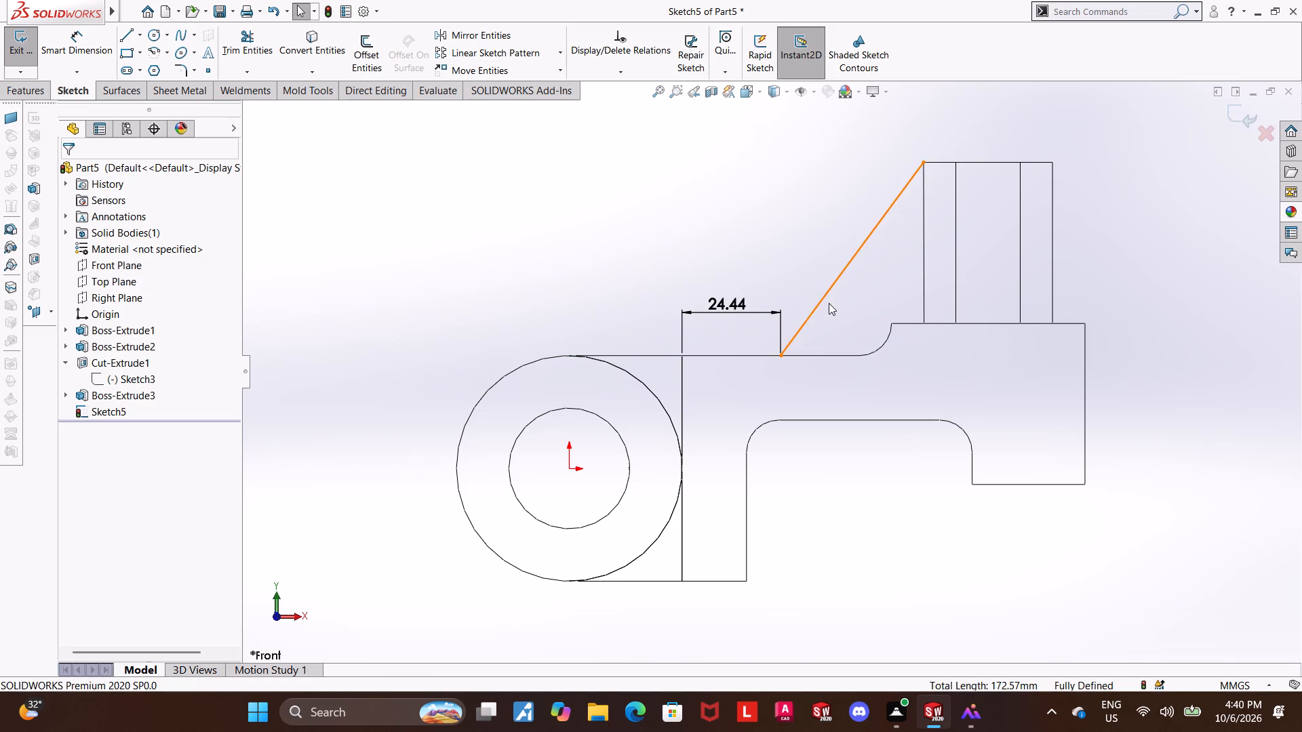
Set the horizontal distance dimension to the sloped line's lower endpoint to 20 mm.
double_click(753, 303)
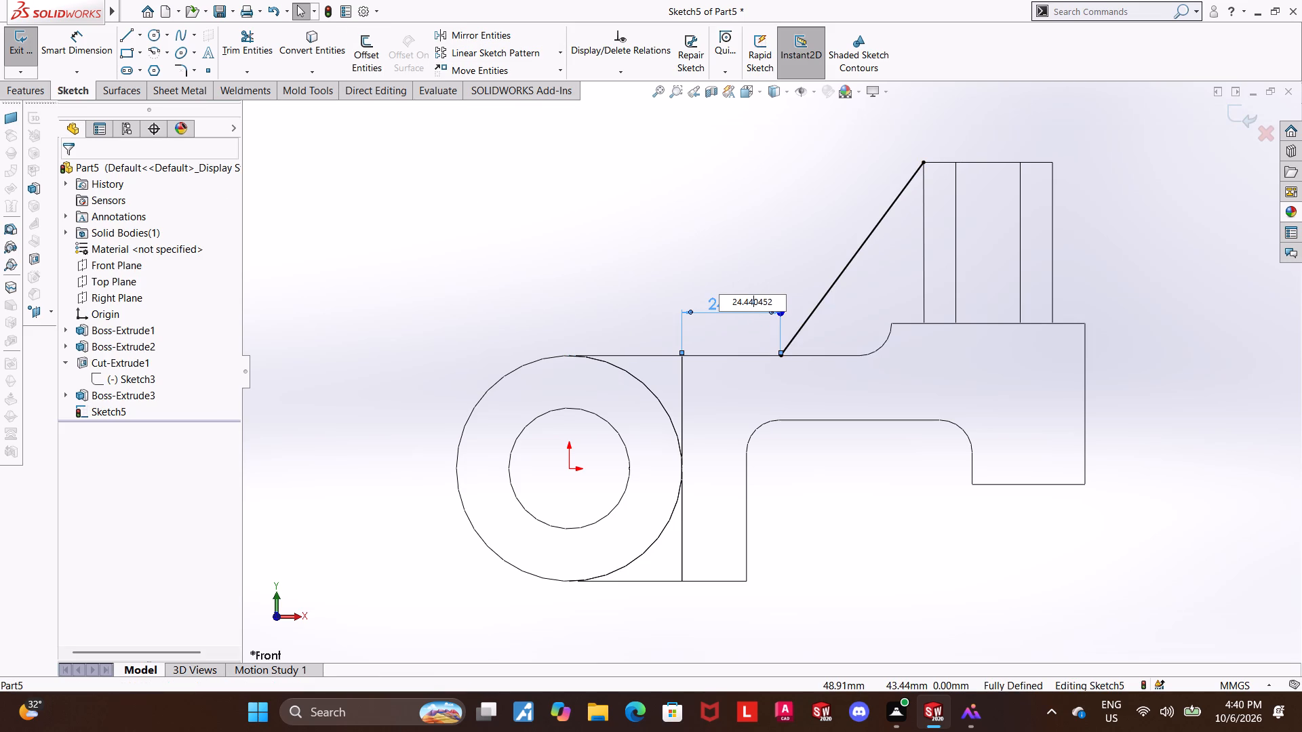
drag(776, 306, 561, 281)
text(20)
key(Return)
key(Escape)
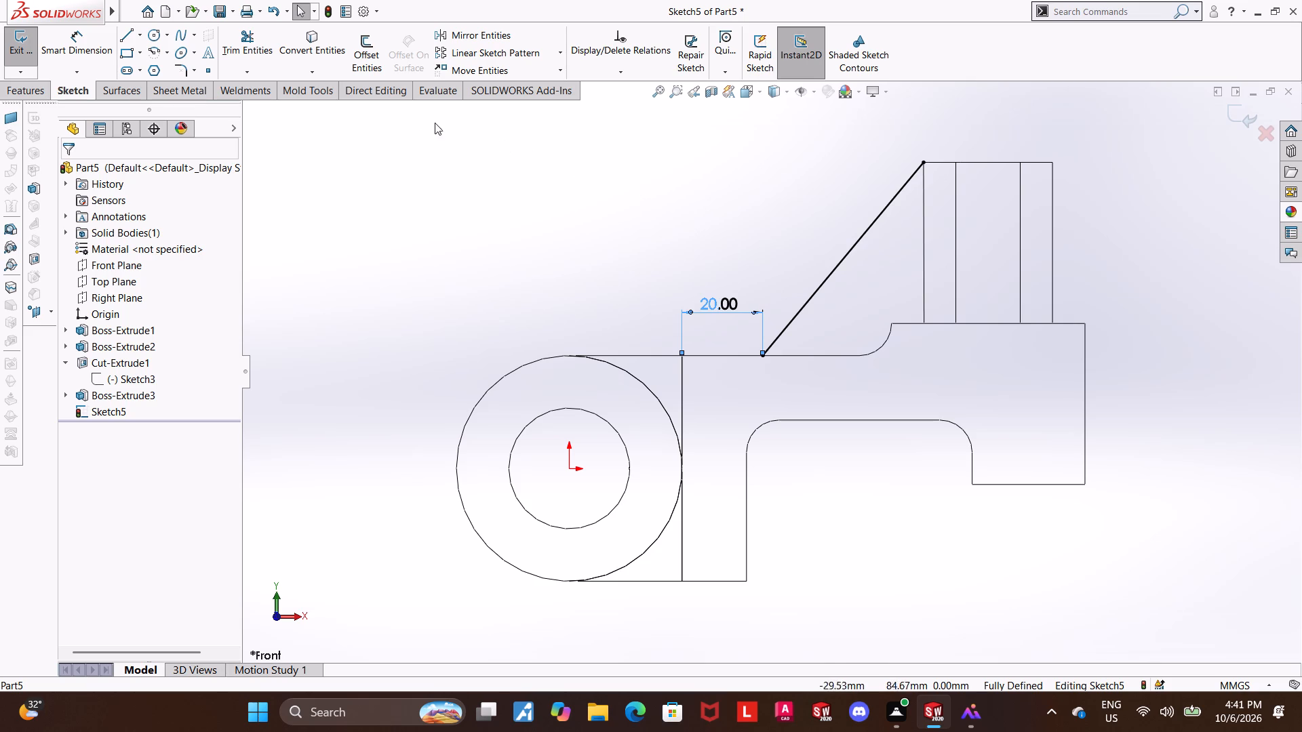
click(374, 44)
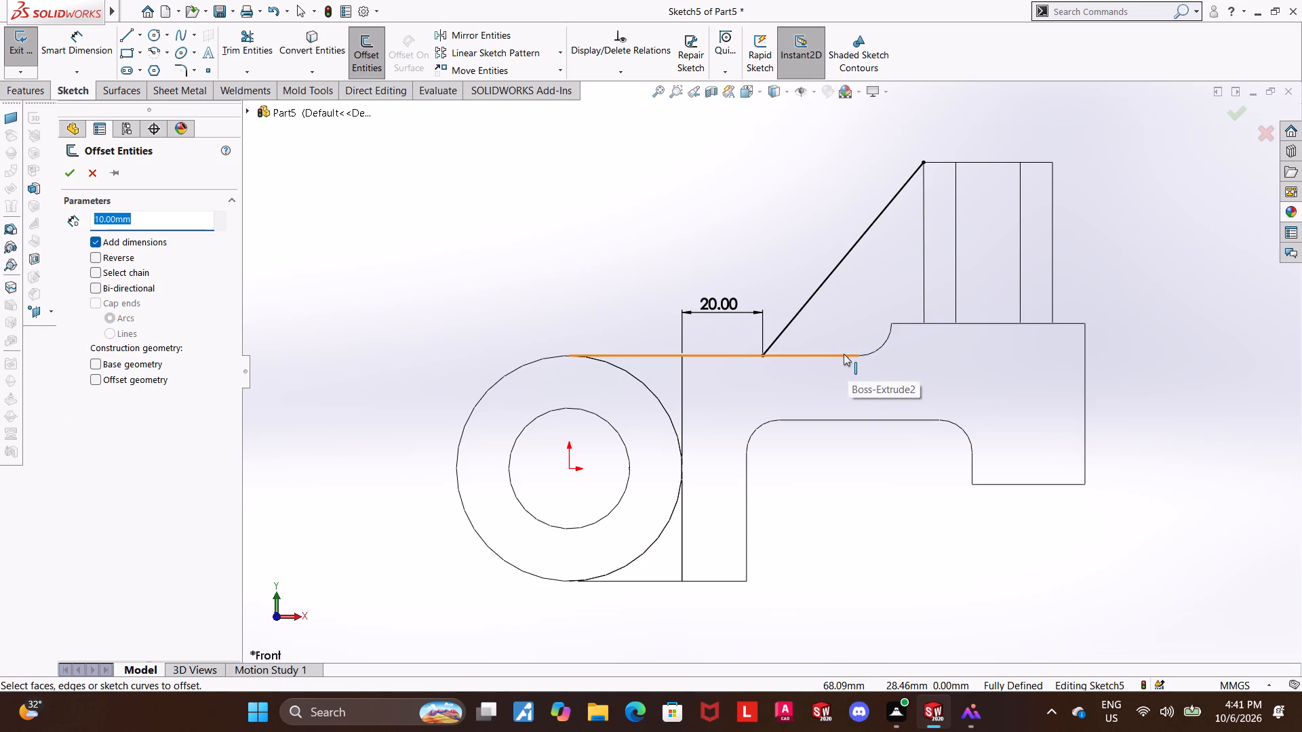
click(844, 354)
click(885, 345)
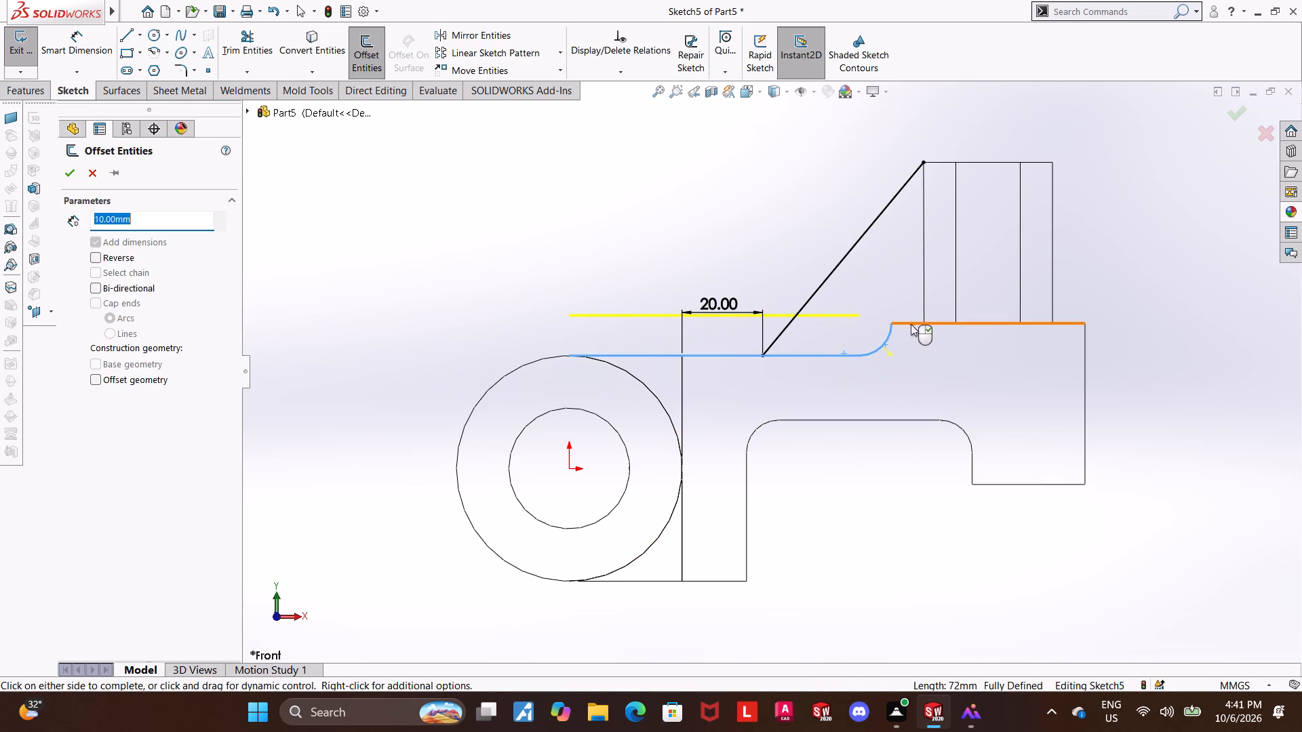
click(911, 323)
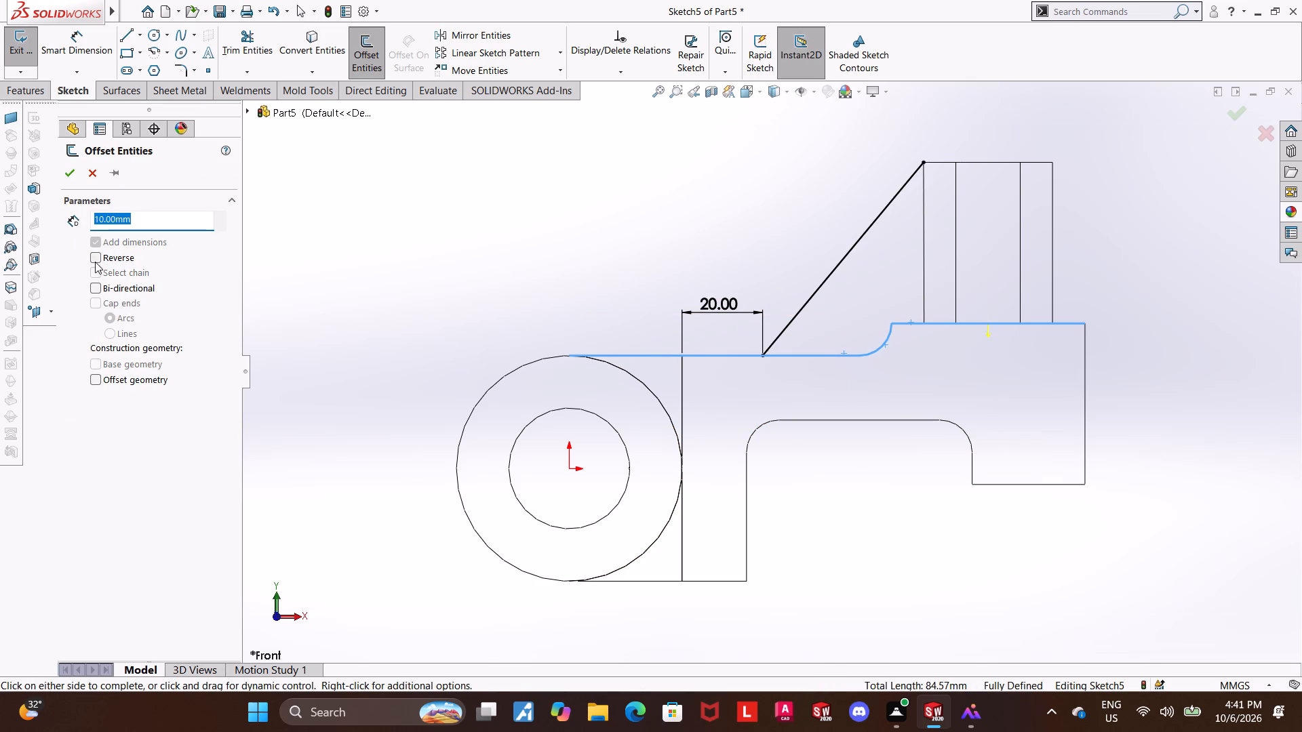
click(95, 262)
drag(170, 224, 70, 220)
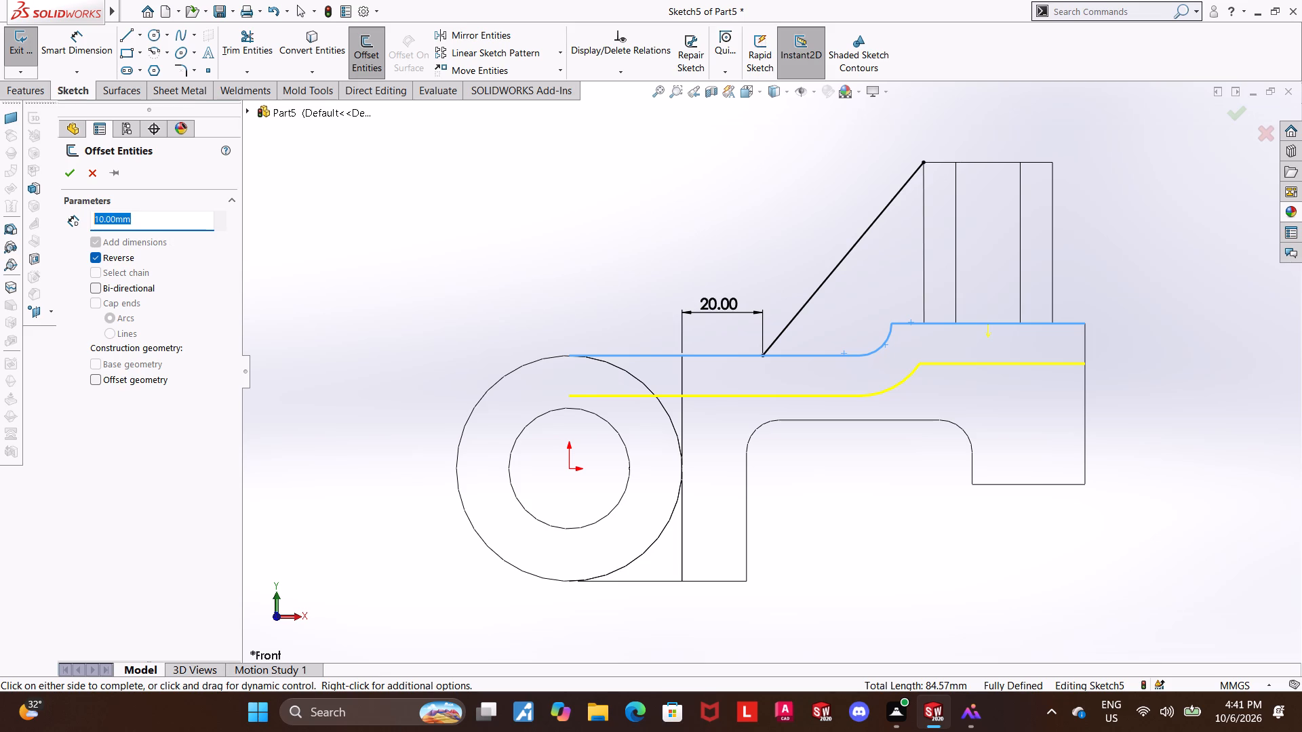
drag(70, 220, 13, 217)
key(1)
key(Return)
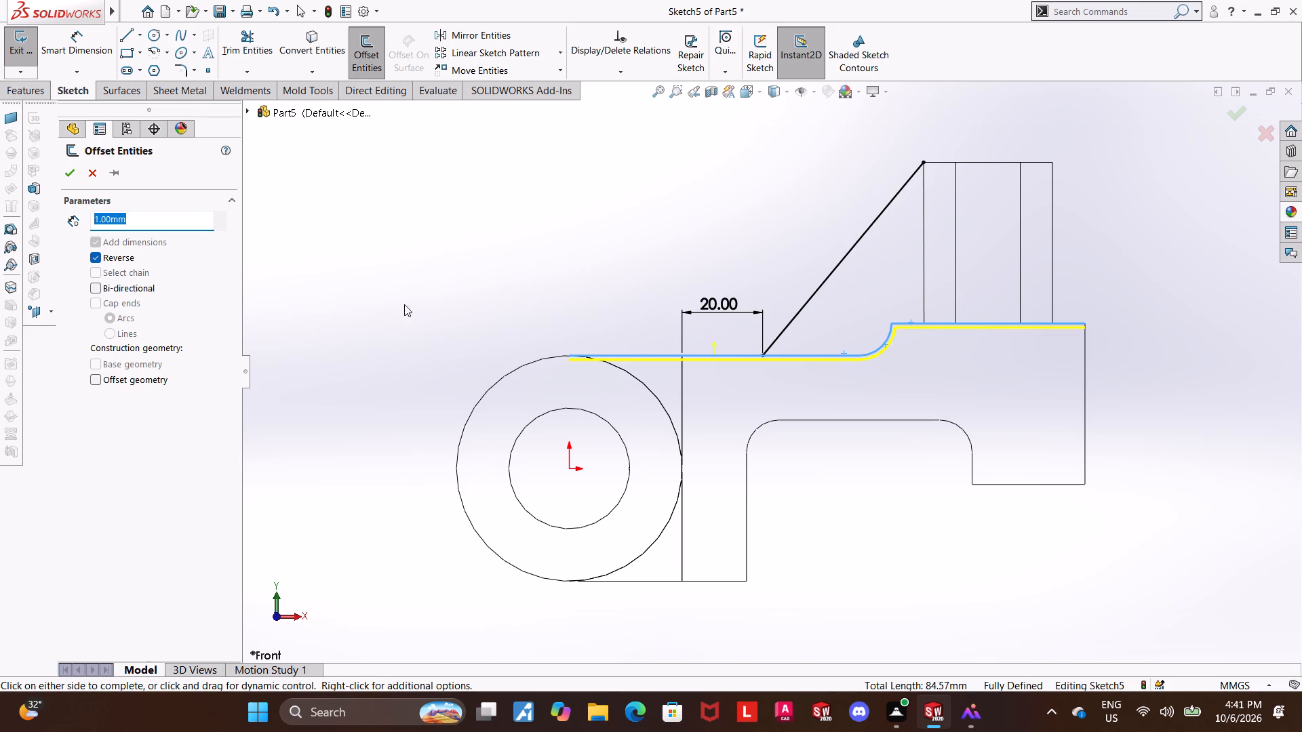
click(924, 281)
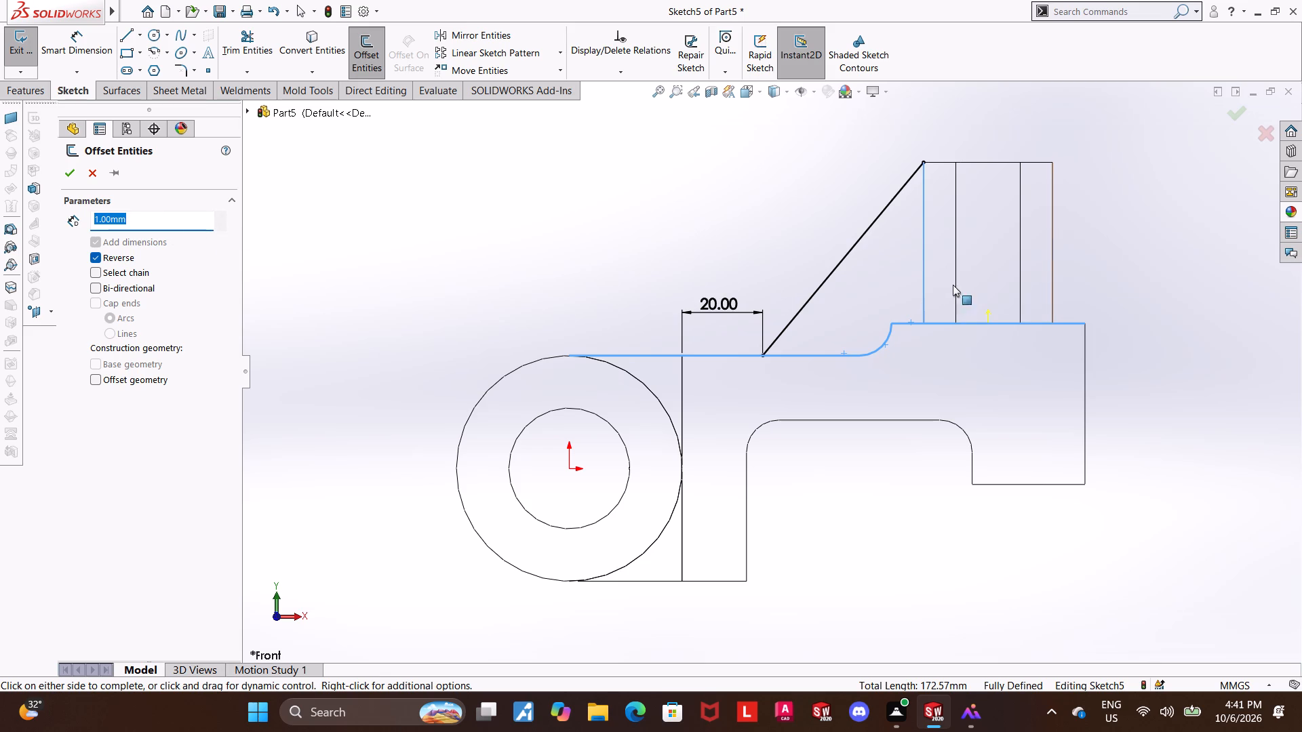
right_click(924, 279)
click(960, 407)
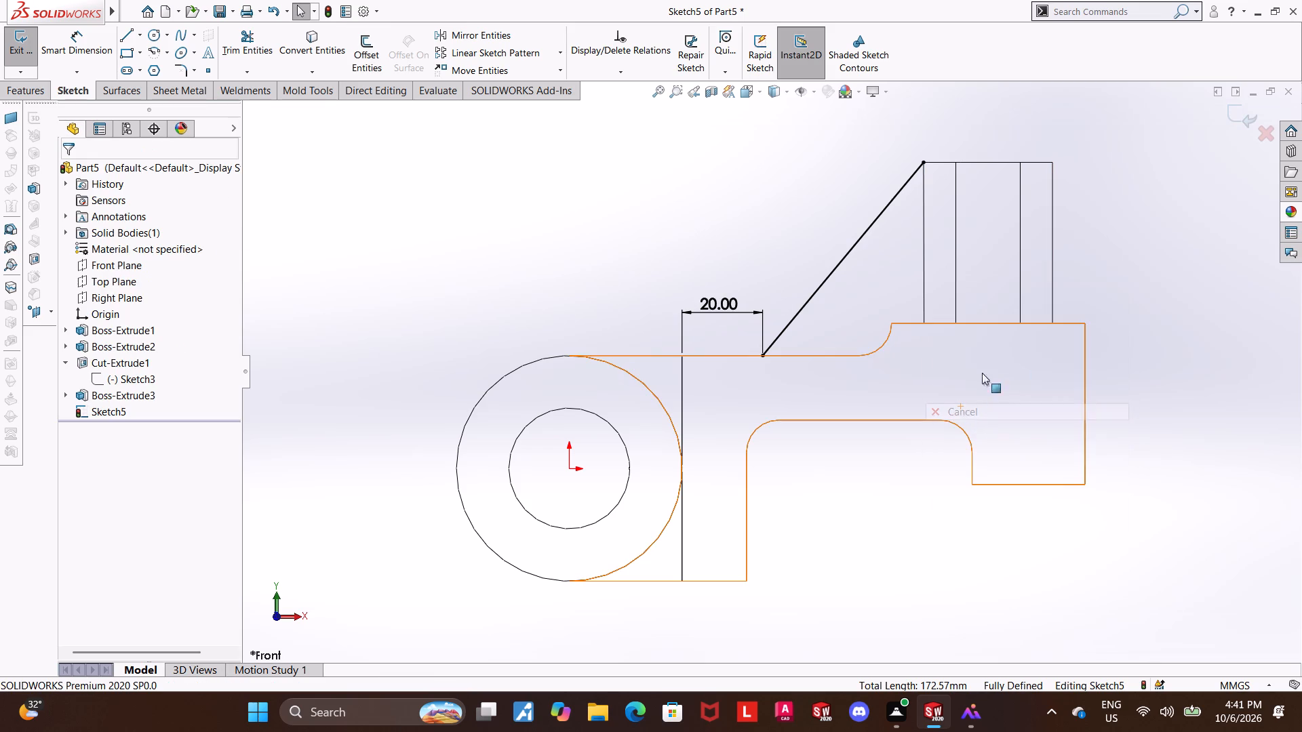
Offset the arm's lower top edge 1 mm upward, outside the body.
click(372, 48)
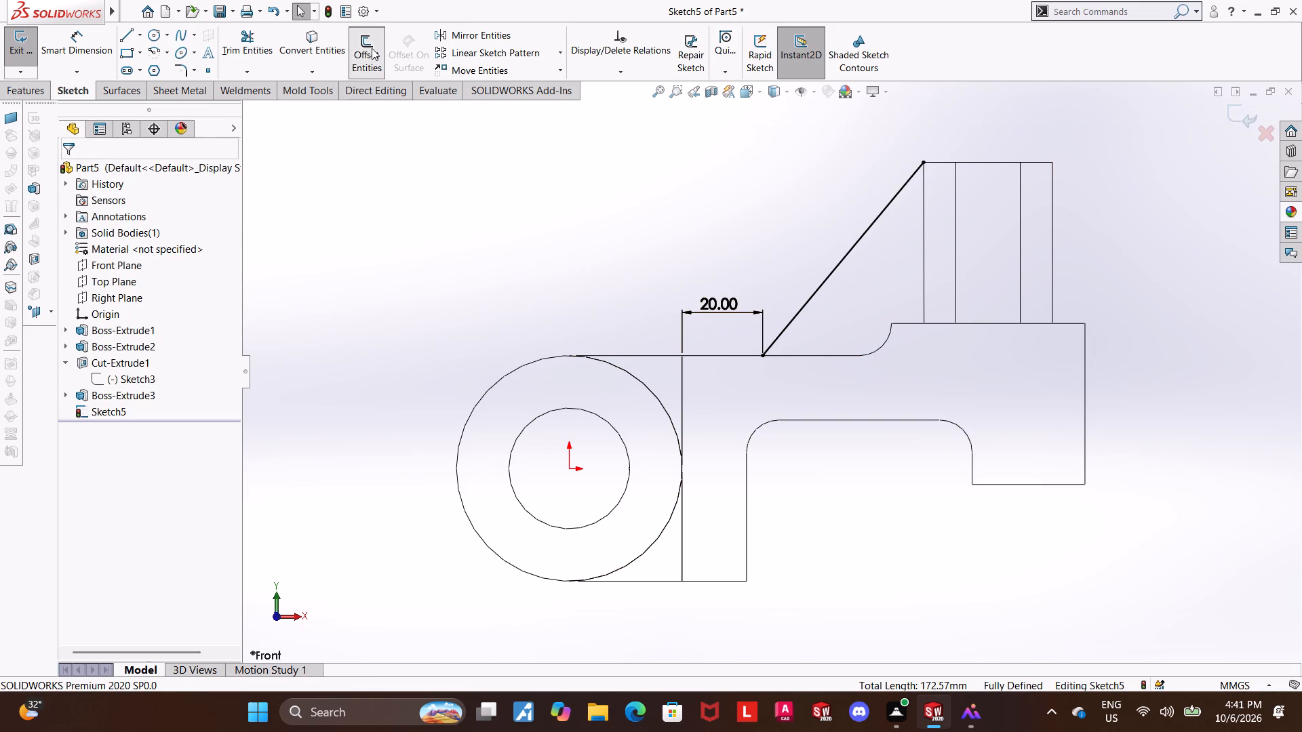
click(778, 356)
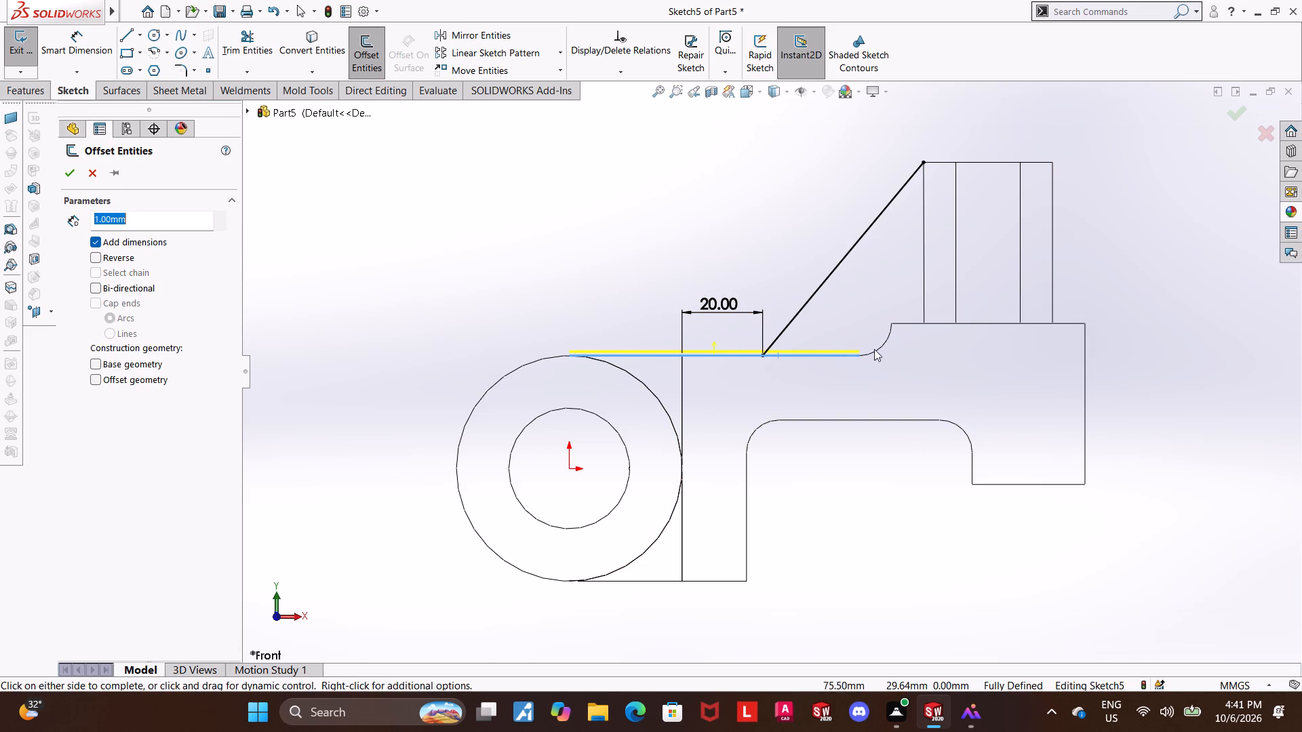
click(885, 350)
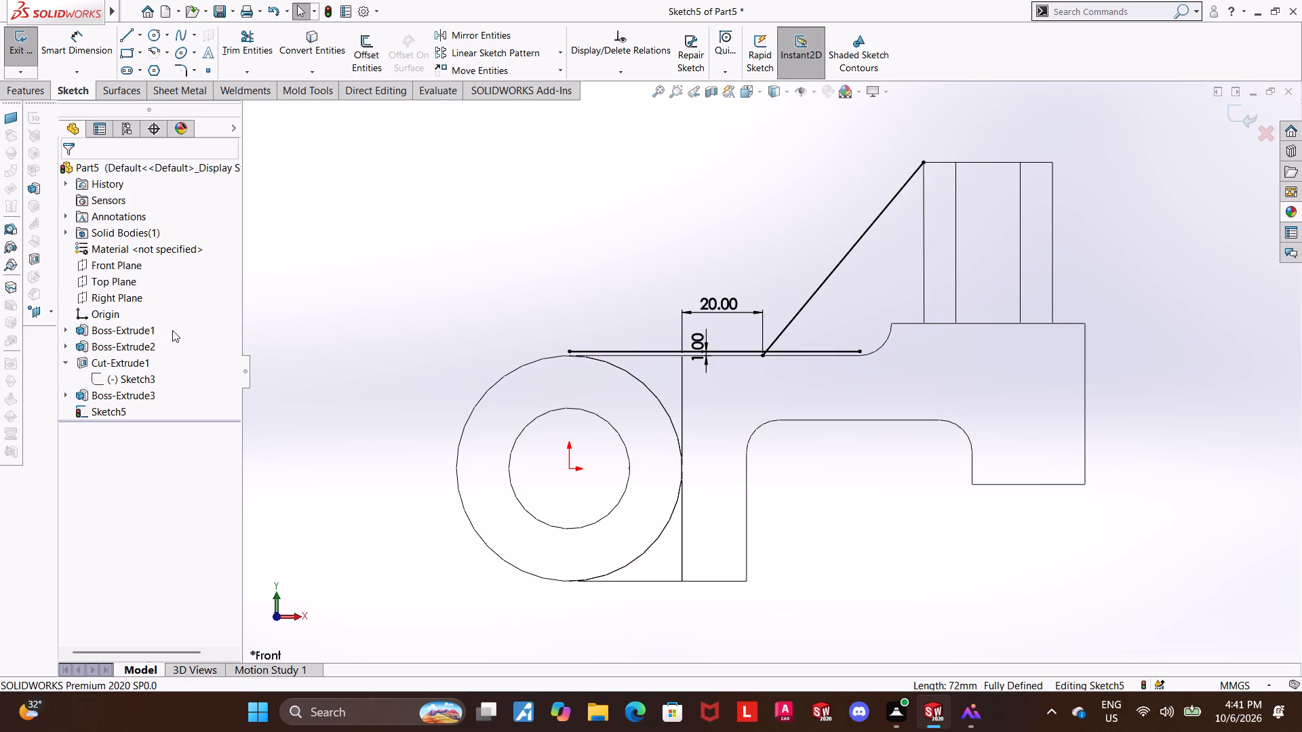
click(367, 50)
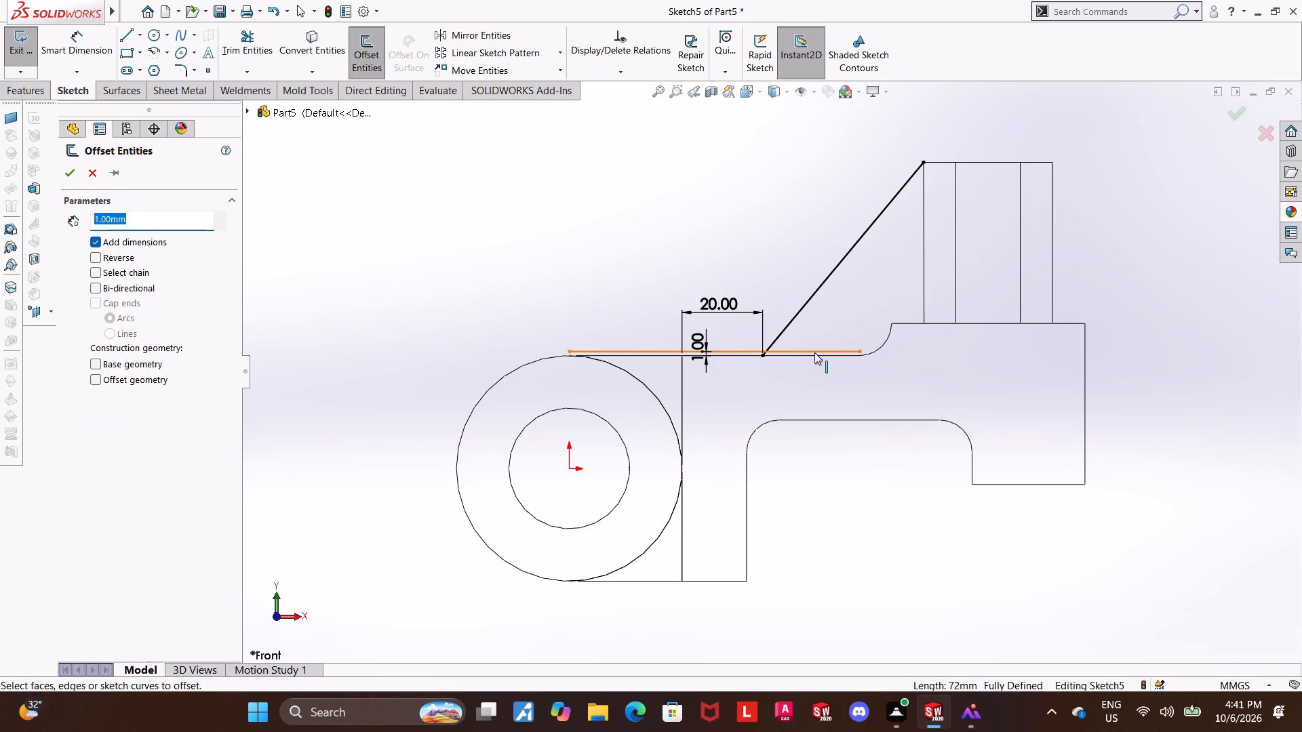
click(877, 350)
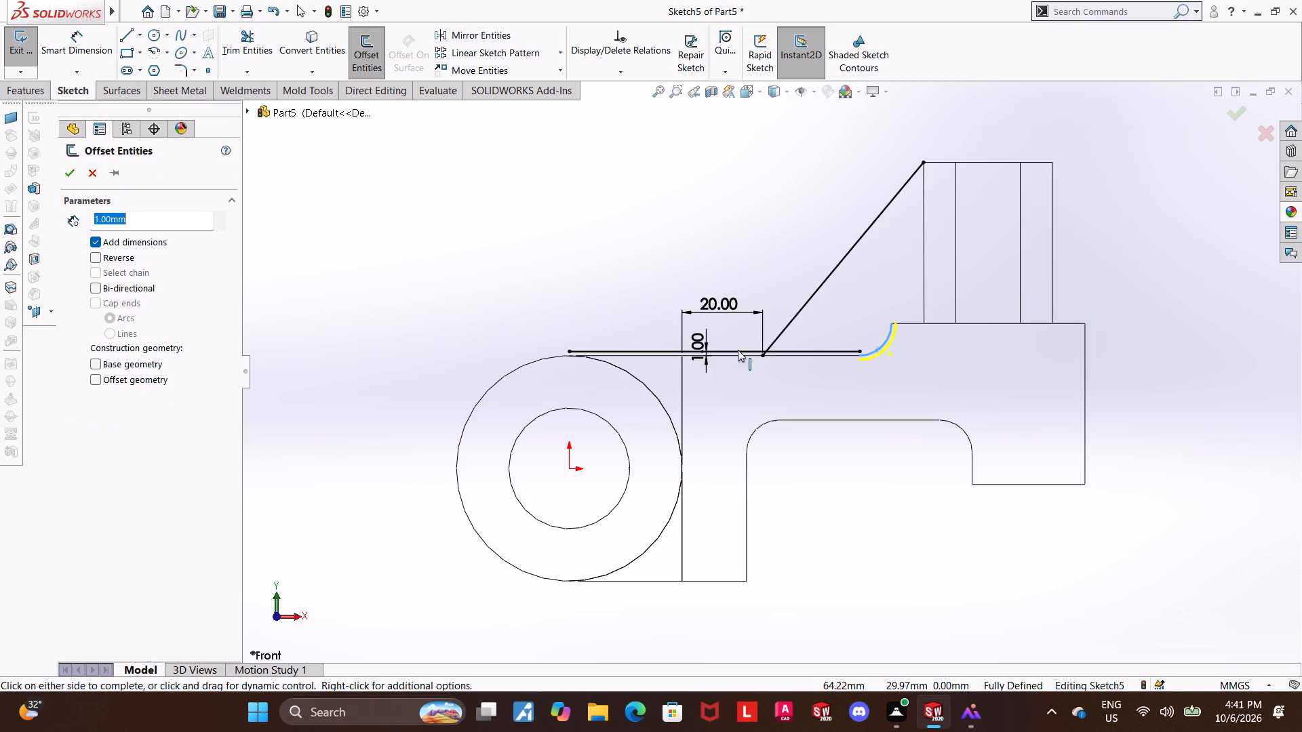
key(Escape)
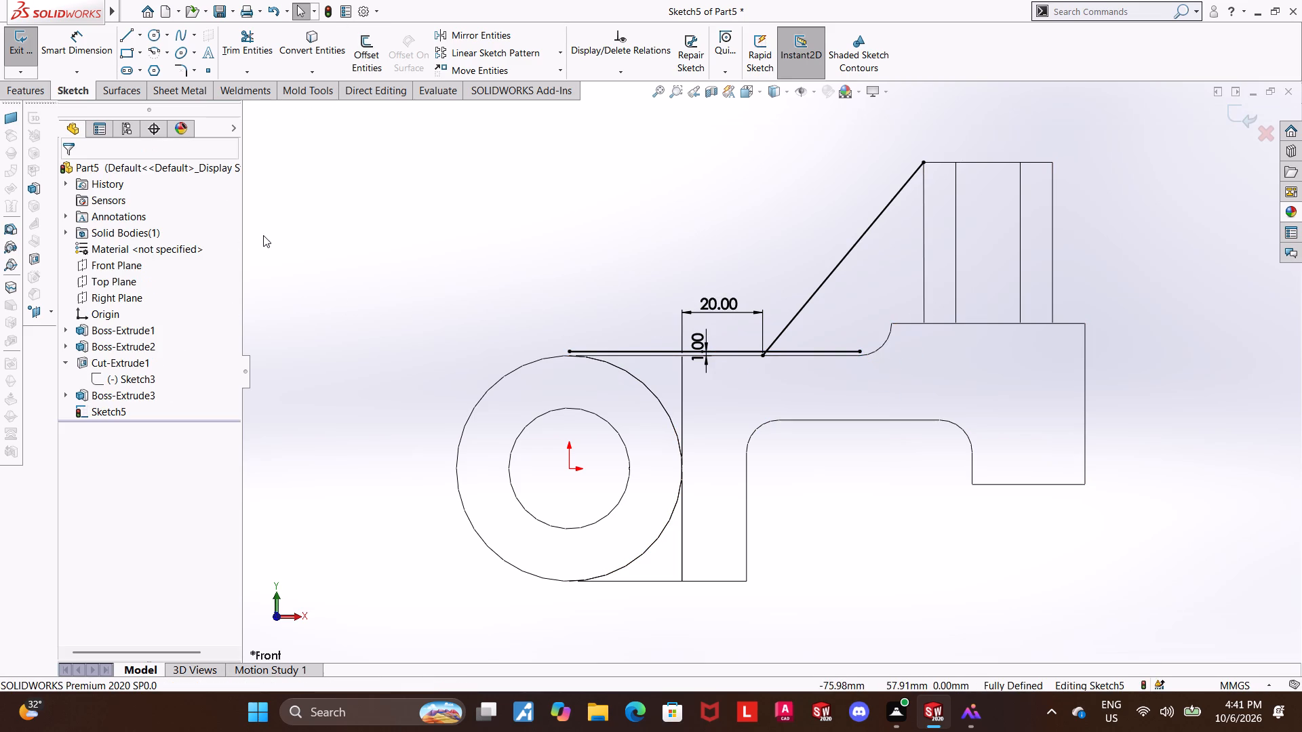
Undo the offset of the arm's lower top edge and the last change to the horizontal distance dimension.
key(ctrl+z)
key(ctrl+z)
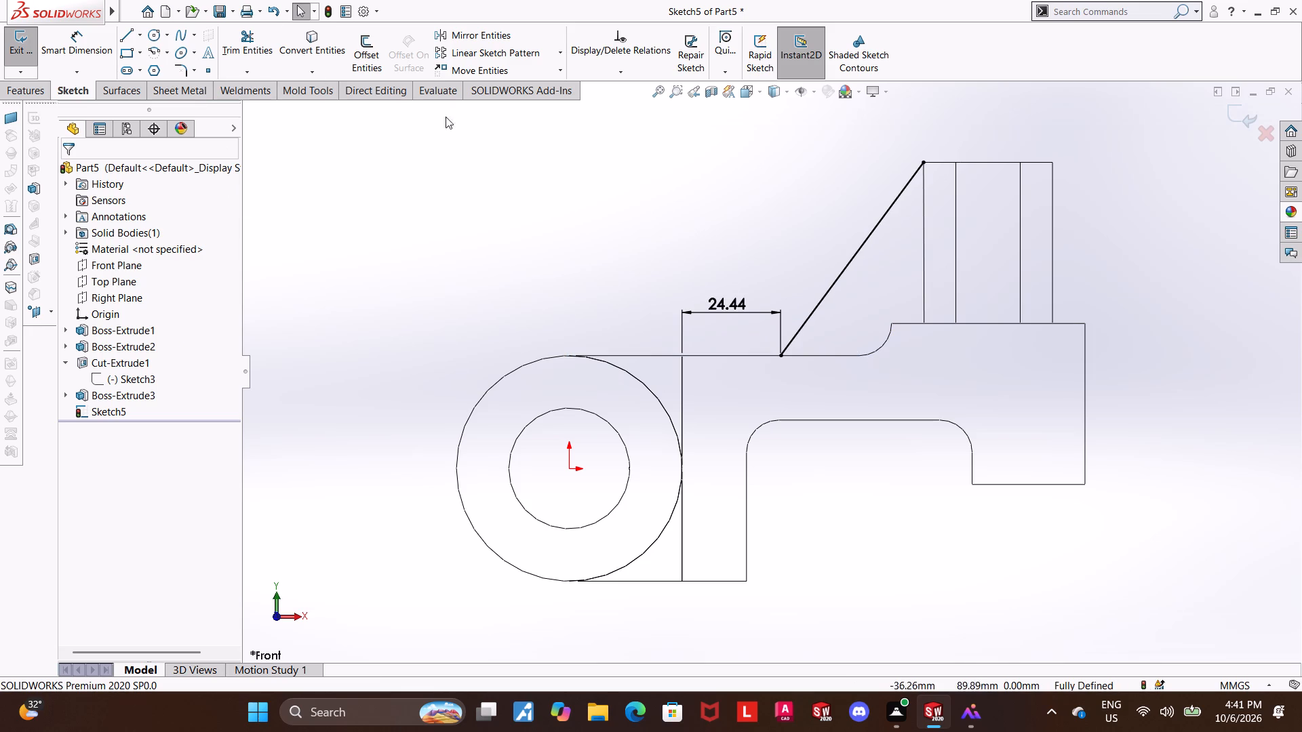
Set the horizontal distance dimension to the sloped line's lower endpoint to 20 mm.
double_click(726, 304)
text(20)
key(Return)
key(Escape)
key(Escape)
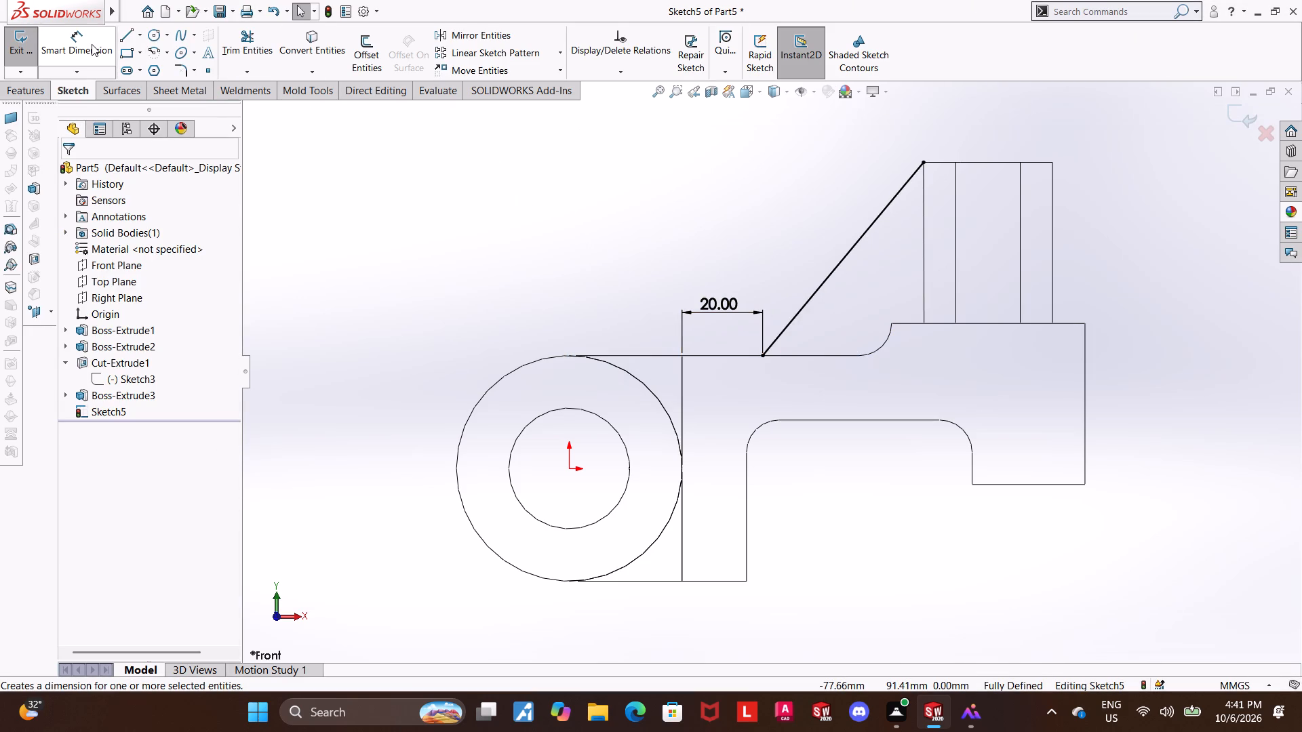
Offset the arm's lower top edge, step fillet and raised top edge together by 1 mm, reversed into the body.
click(382, 54)
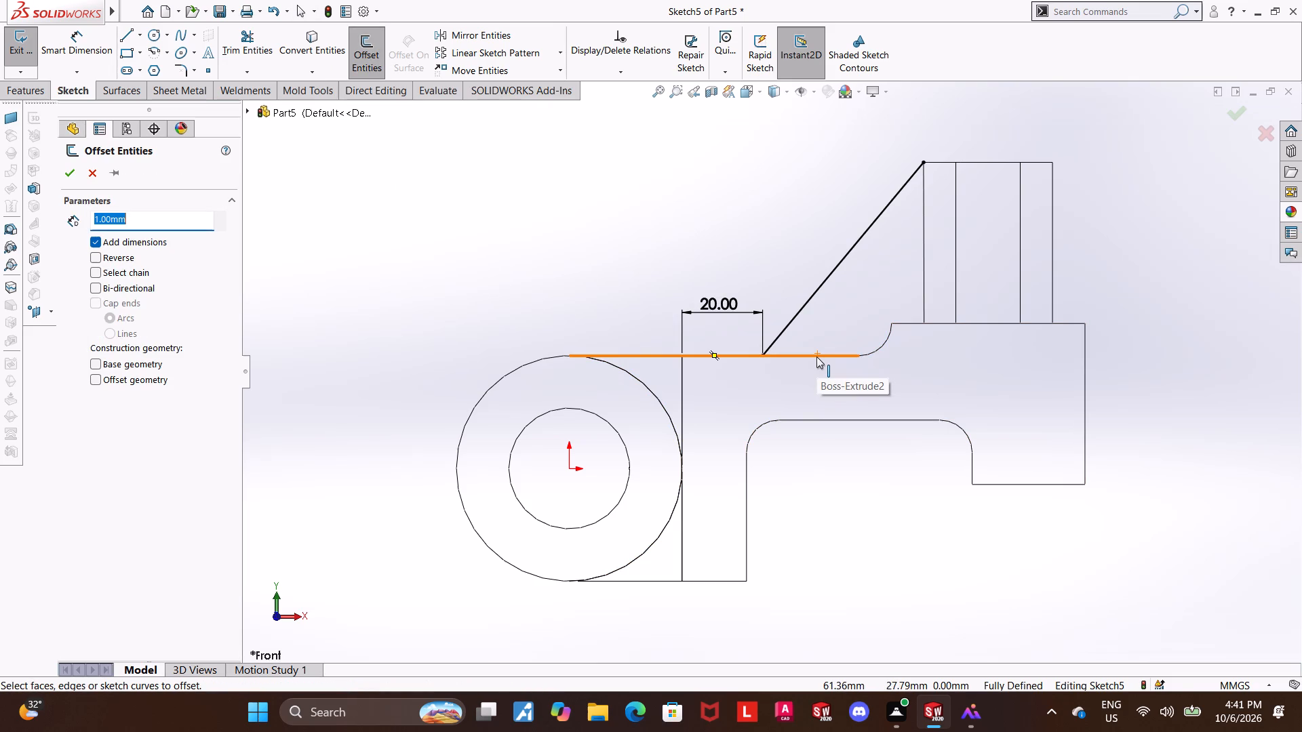
click(816, 357)
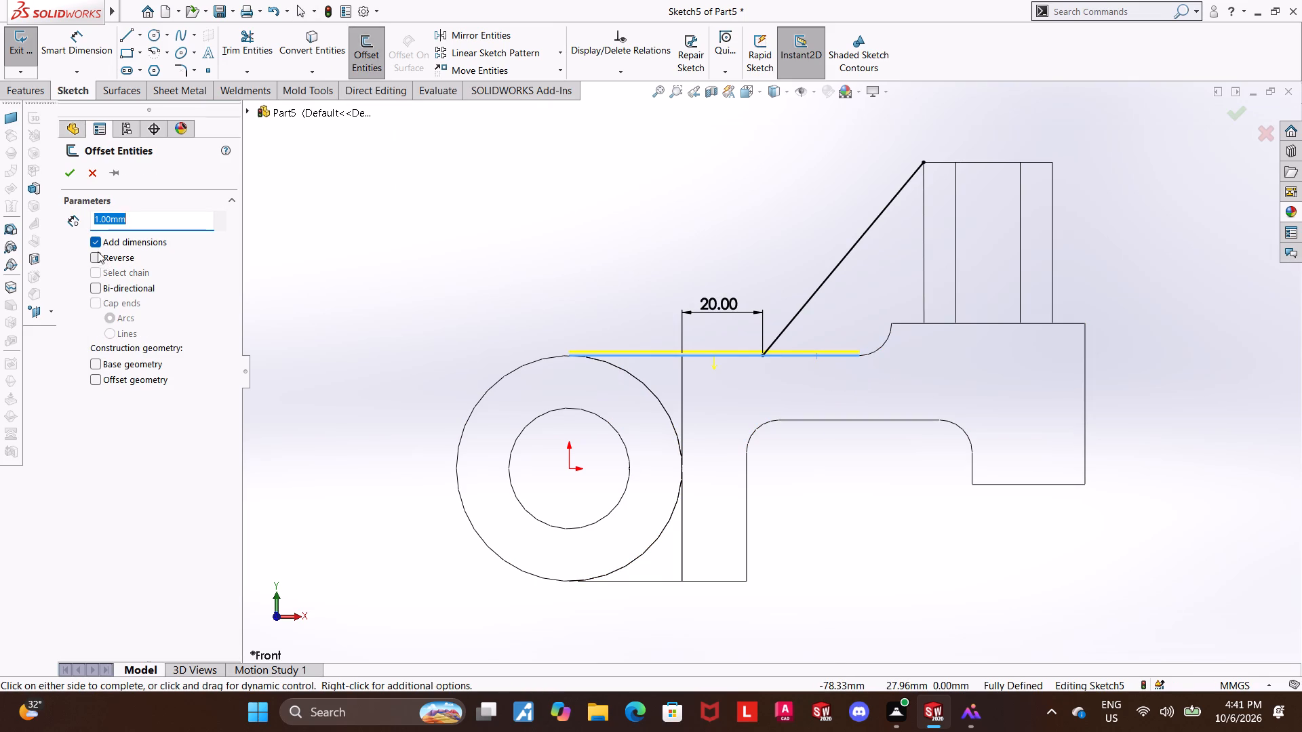
click(98, 251)
click(885, 341)
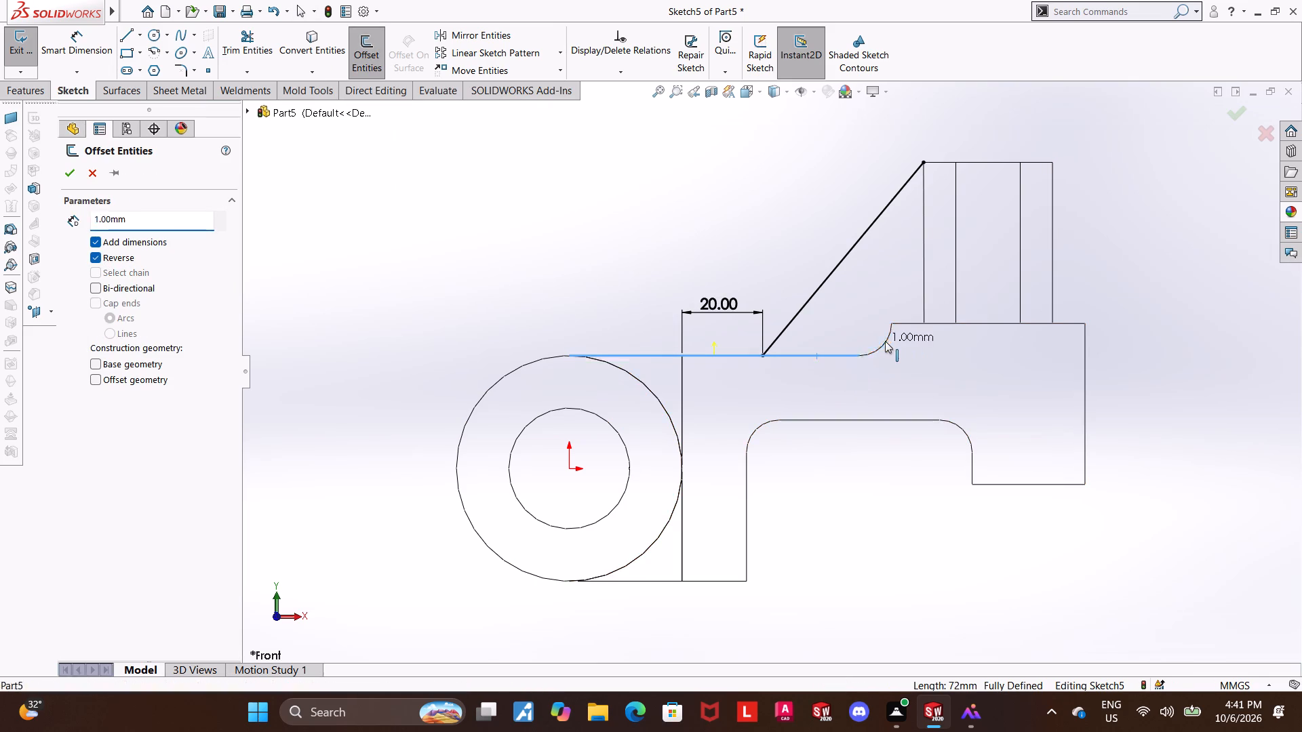
click(911, 323)
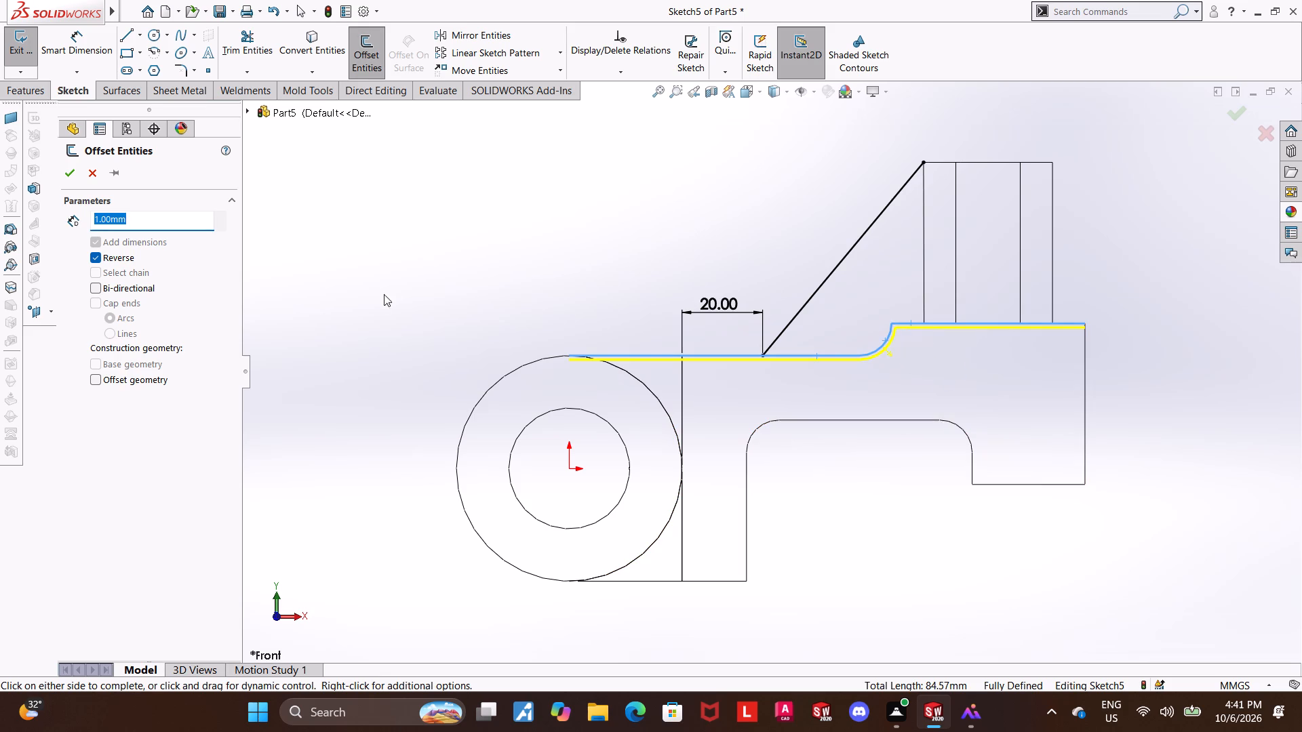
click(68, 175)
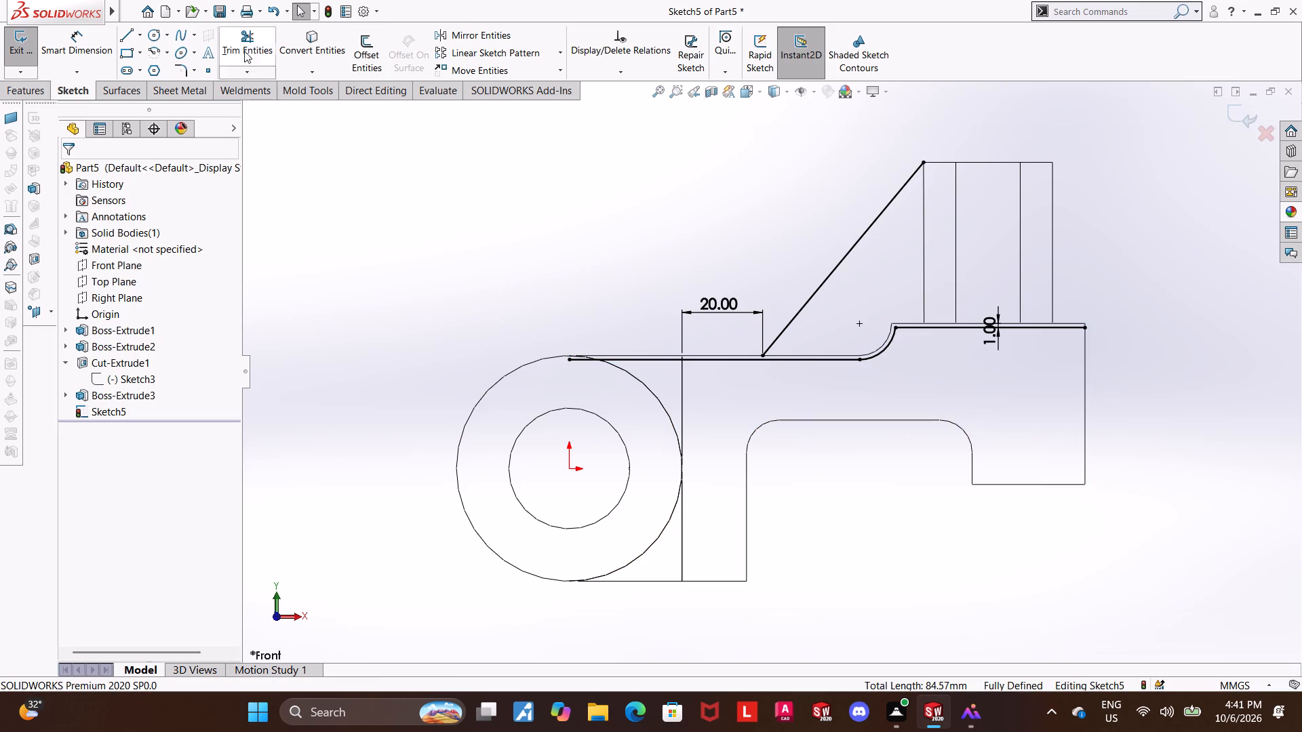
Draw a vertical line about 41 mm long from the sloped line's upper end down to the offset line below the boss.
click(132, 37)
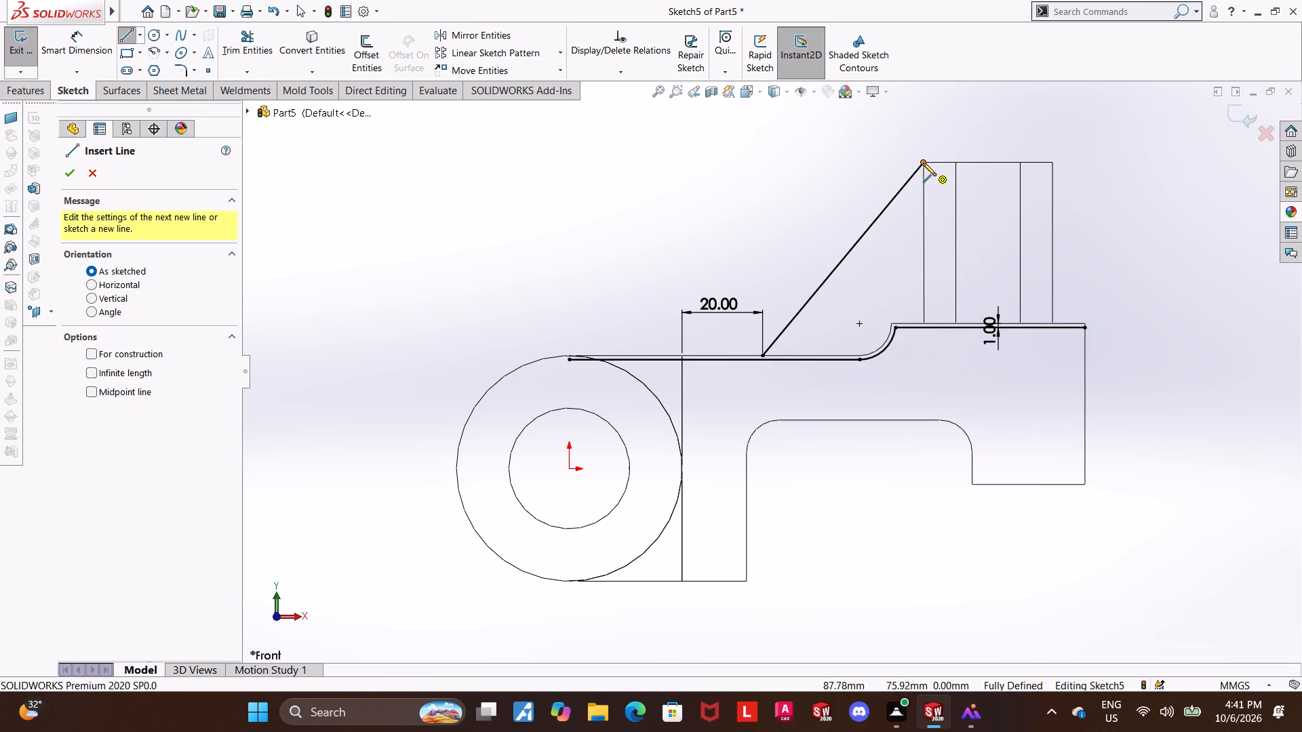
click(923, 163)
scroll(928, 322, down, 4)
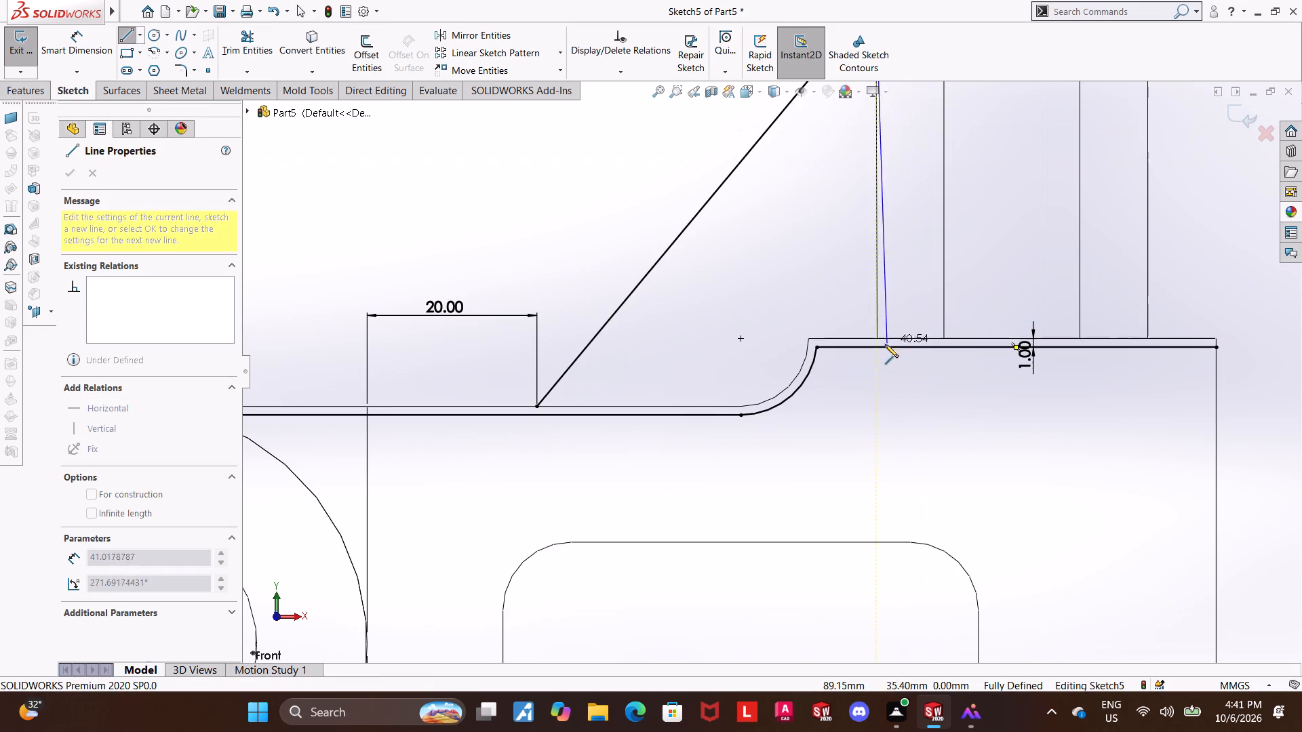
click(875, 347)
key(Escape)
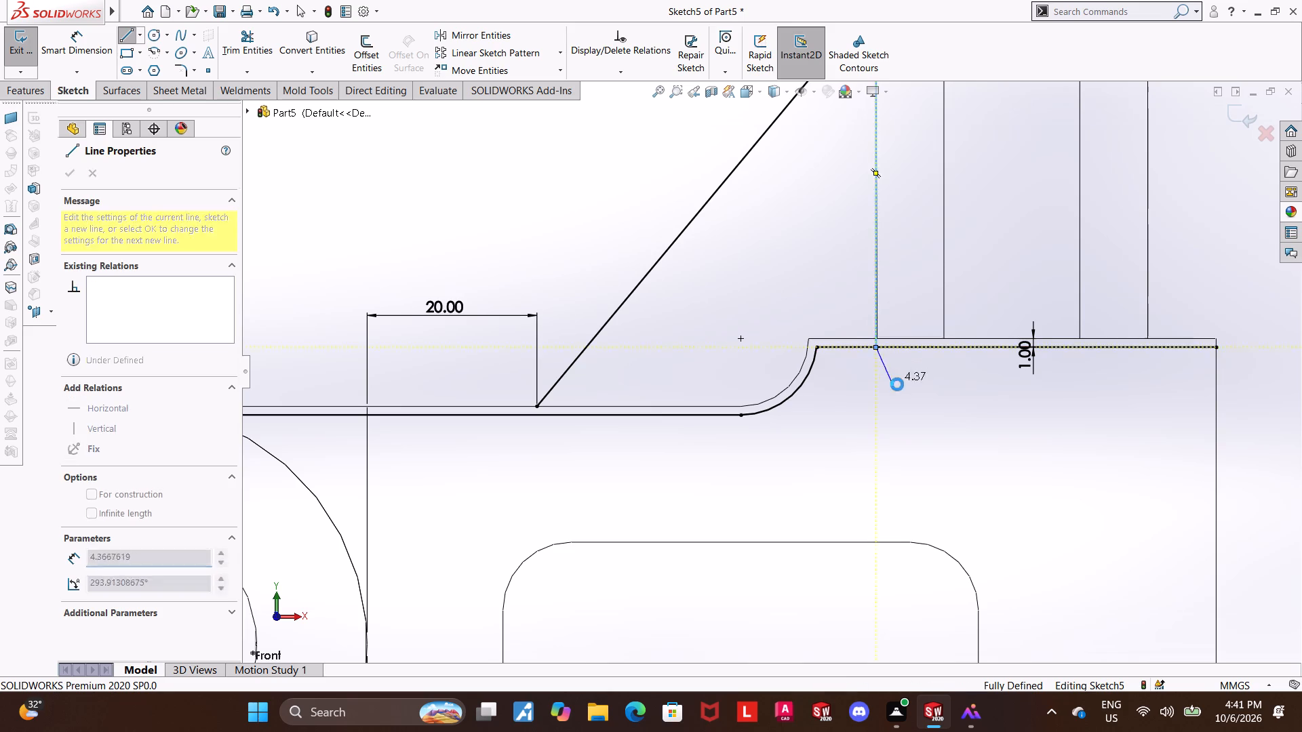
key(Escape)
key(Escape)
Trim the raised offset line beyond the new vertical line, under the boss.
click(244, 29)
drag(975, 368, 970, 356)
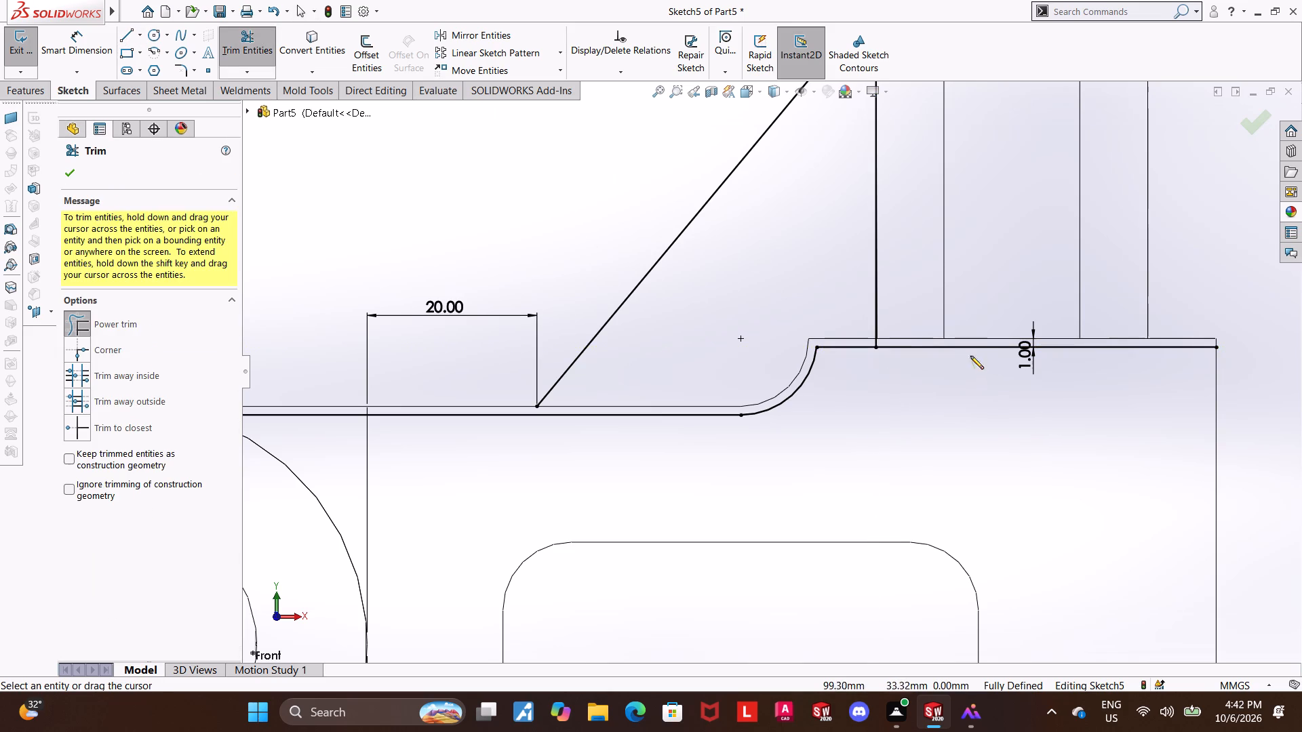
drag(970, 356, 967, 344)
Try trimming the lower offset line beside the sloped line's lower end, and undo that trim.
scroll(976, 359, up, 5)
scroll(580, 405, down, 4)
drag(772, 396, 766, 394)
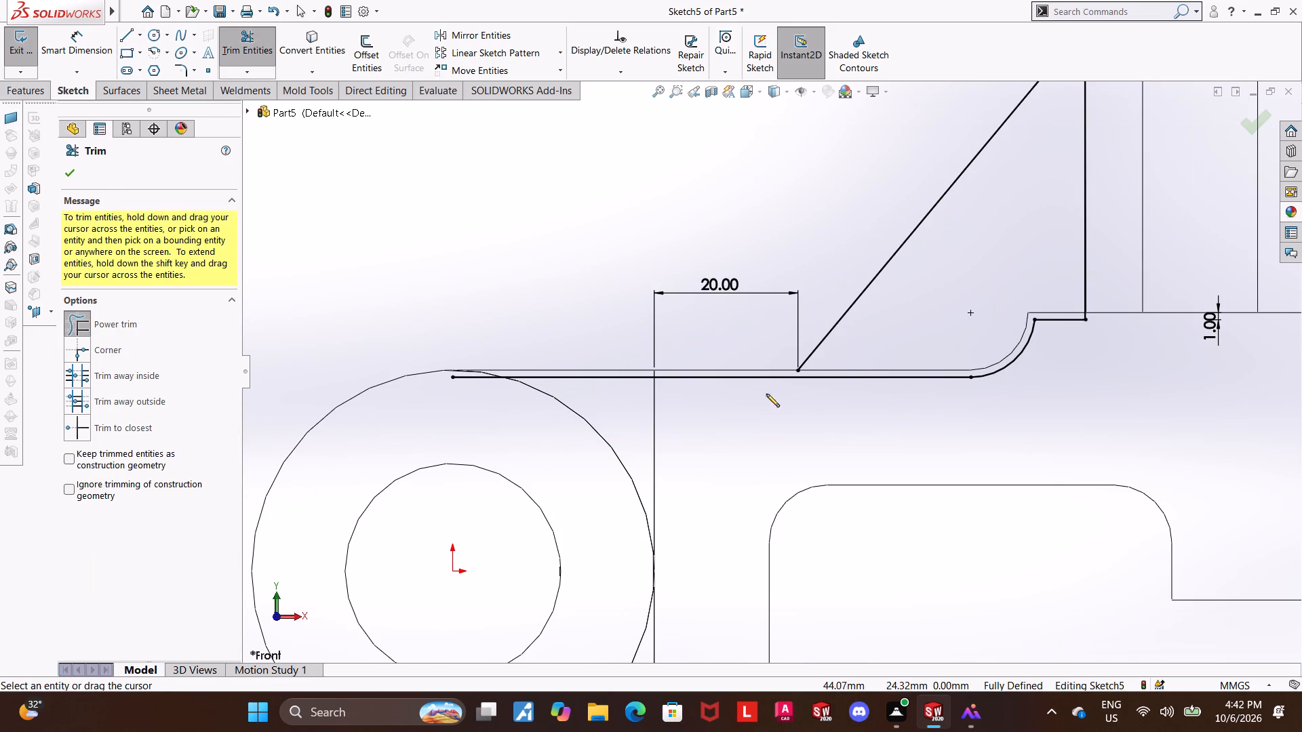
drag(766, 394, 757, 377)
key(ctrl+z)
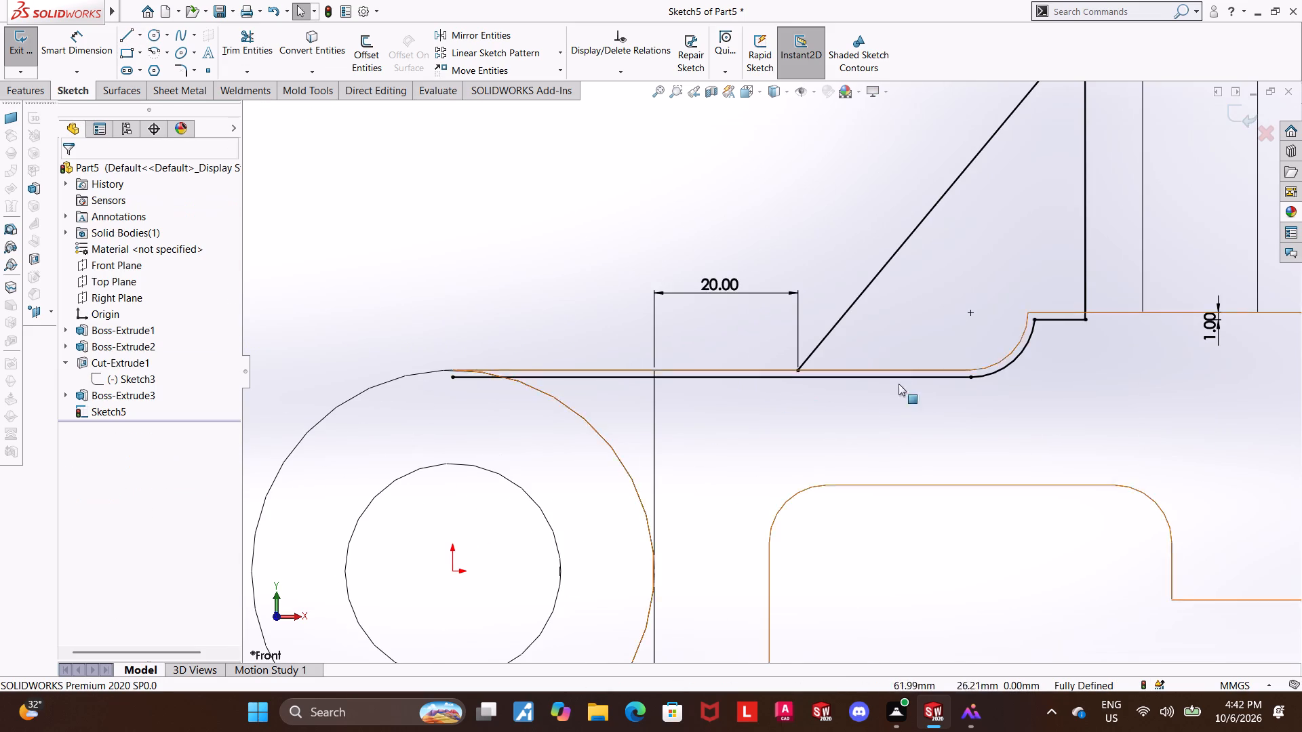
Draw a 1 mm vertical line from the sloped line's lower endpoint down to the lower offset line.
click(121, 37)
scroll(783, 372, down, 2)
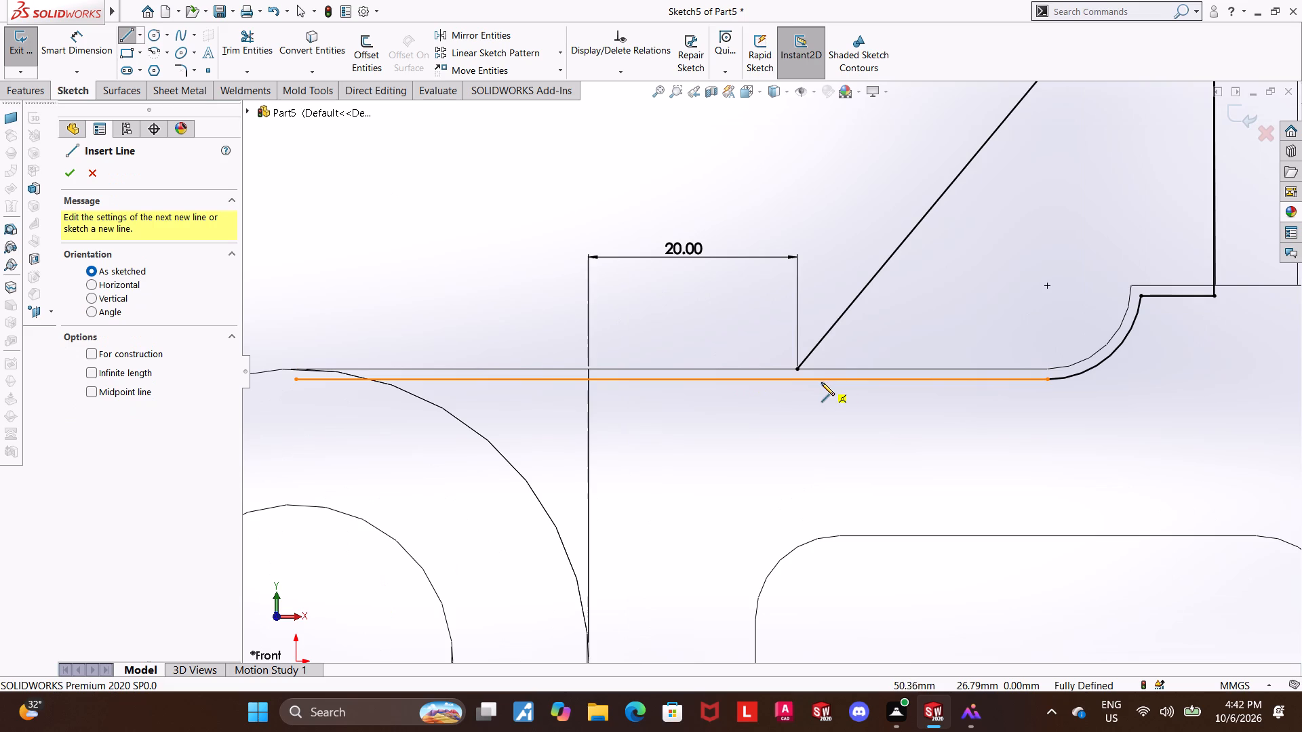
click(800, 367)
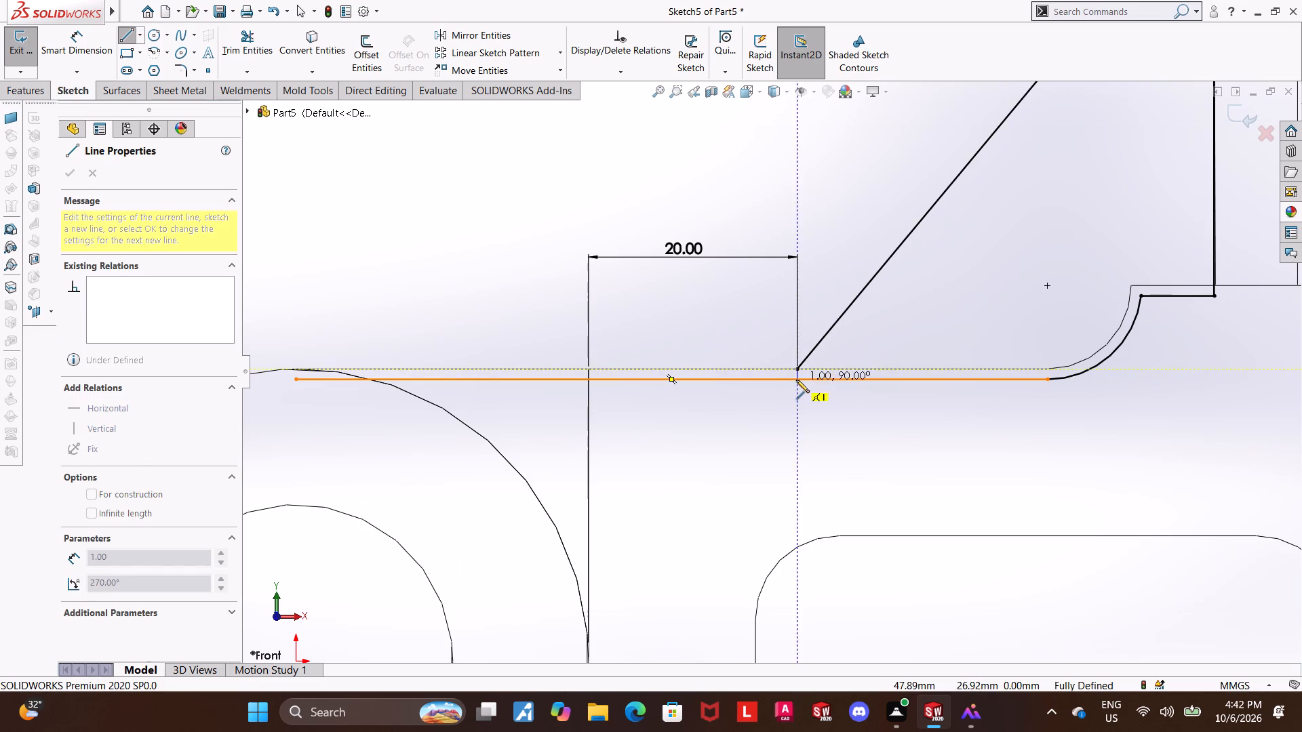
click(796, 380)
key(Escape)
key(Escape)
Trim away the lower offset line on the hub side of the short vertical line.
scroll(821, 392, up, 1)
click(92, 54)
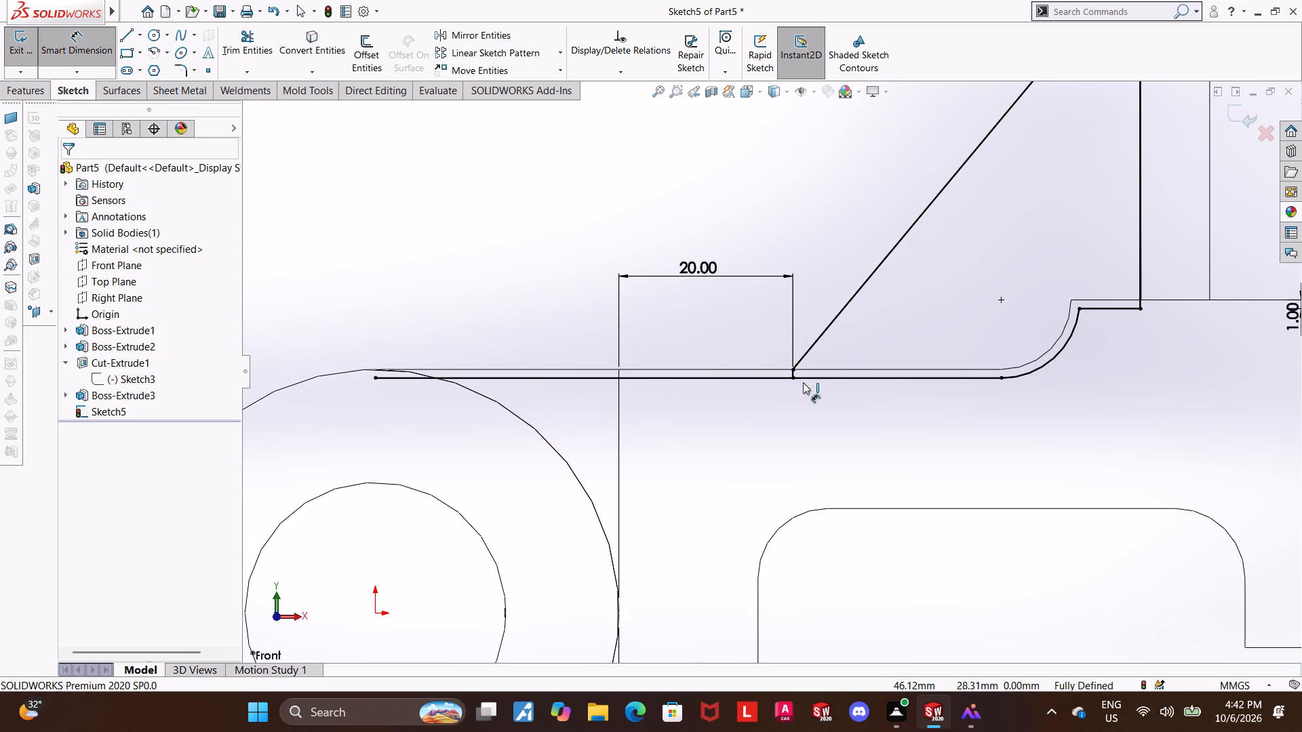
drag(728, 393, 722, 382)
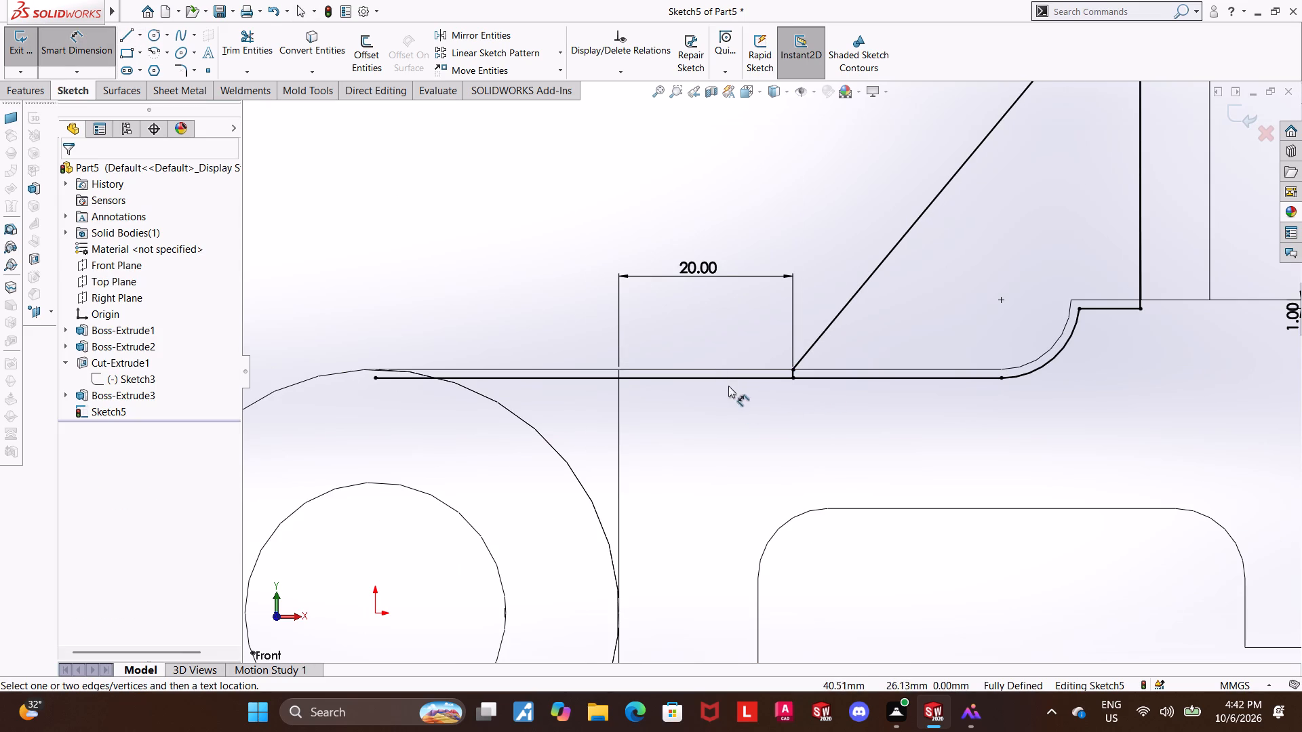
click(252, 43)
scroll(568, 294, down, 1)
drag(753, 413, 751, 399)
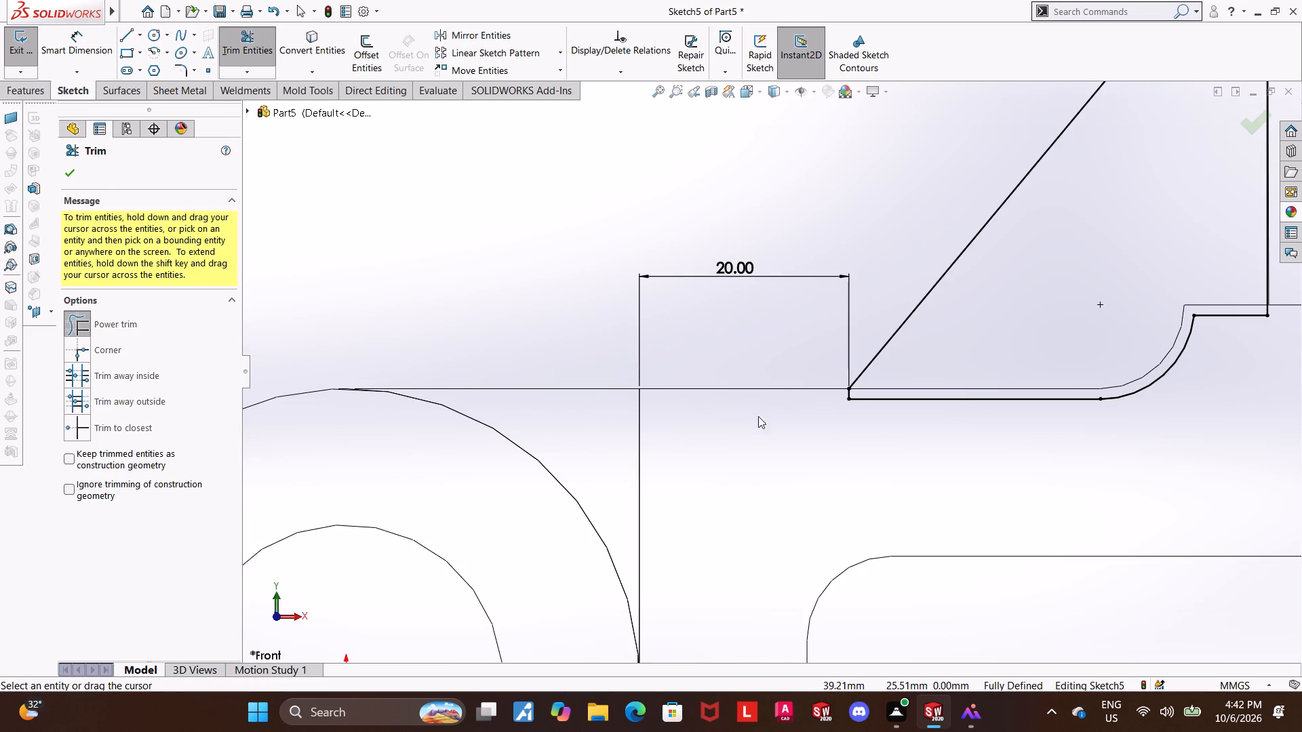
scroll(766, 419, up, 3)
middle_drag(788, 378, 803, 413)
key(Escape)
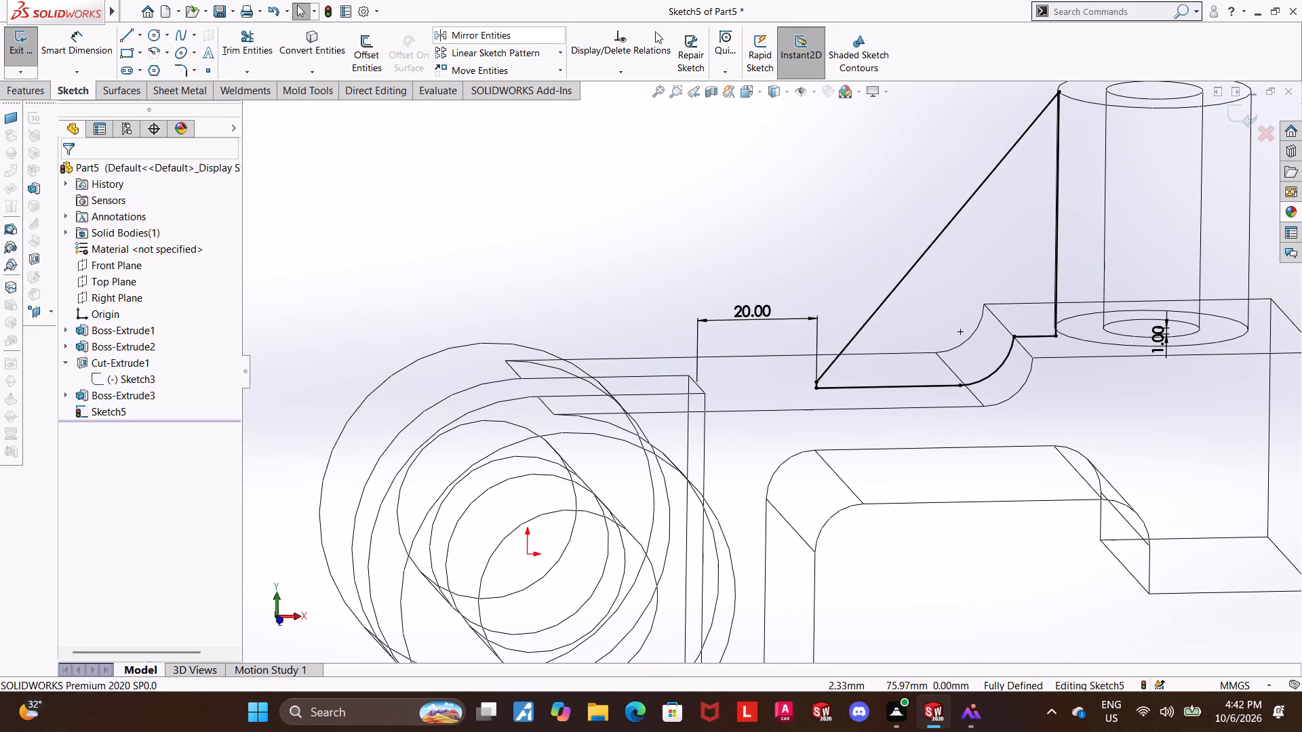
Change the model's display style to shaded with edges.
click(782, 96)
click(776, 117)
click(610, 213)
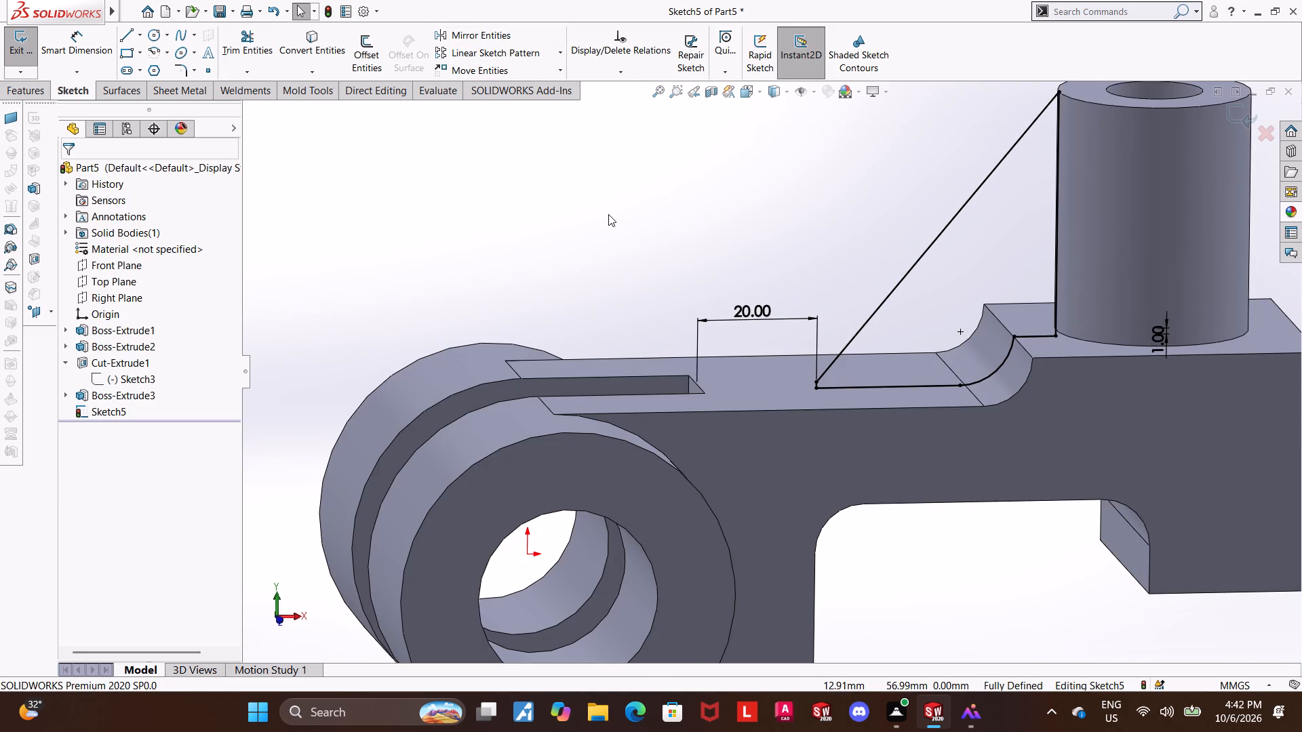
scroll(608, 214, up, 1)
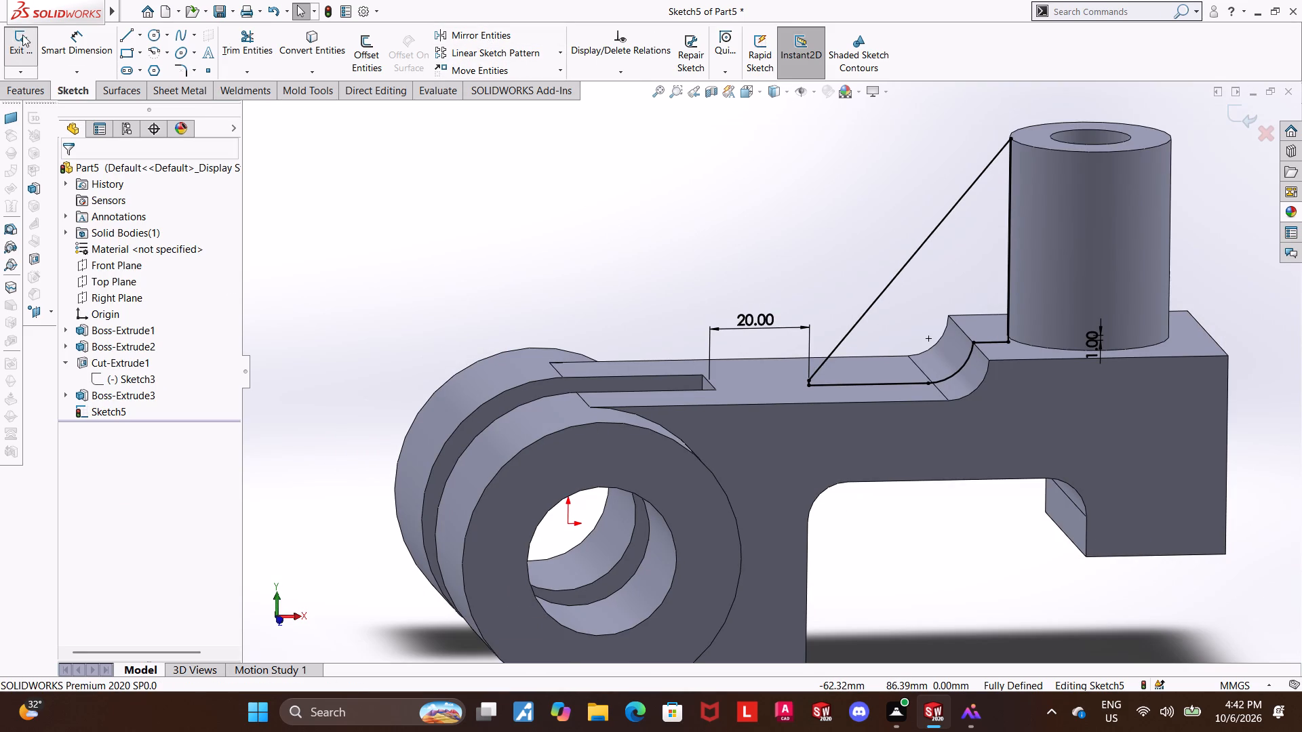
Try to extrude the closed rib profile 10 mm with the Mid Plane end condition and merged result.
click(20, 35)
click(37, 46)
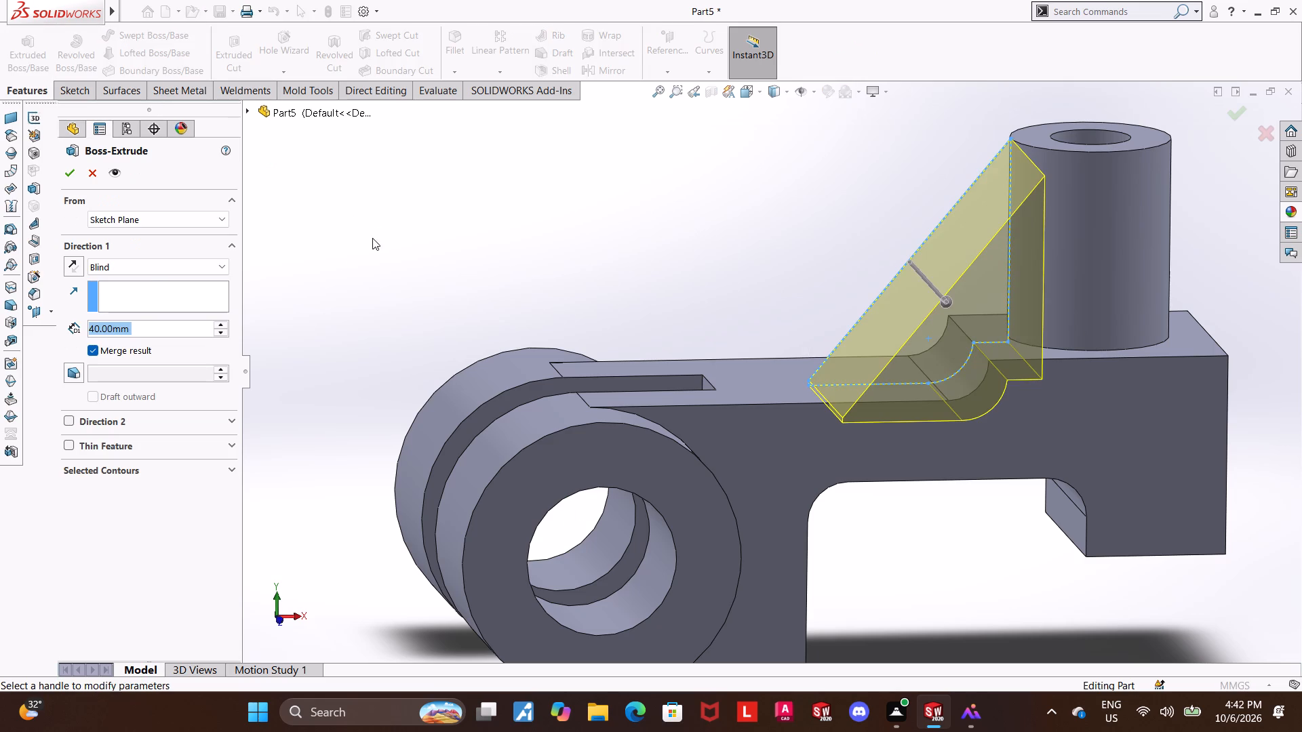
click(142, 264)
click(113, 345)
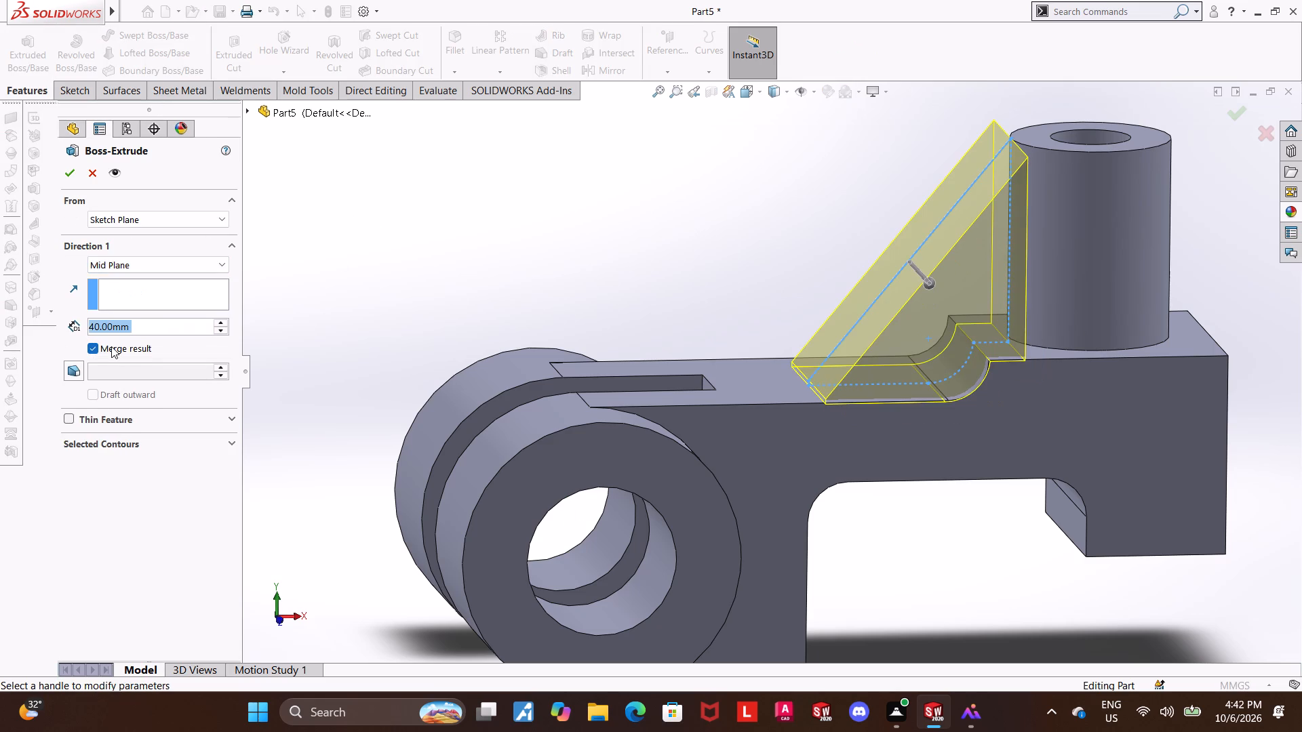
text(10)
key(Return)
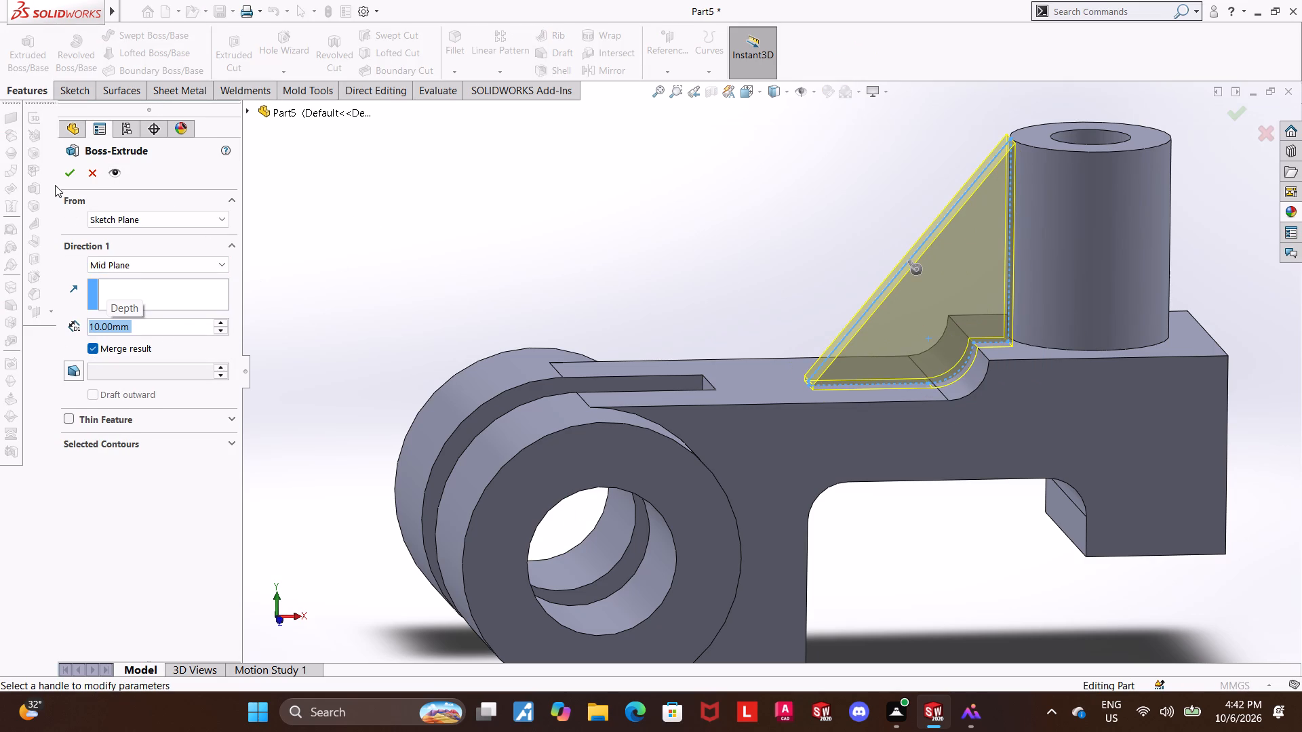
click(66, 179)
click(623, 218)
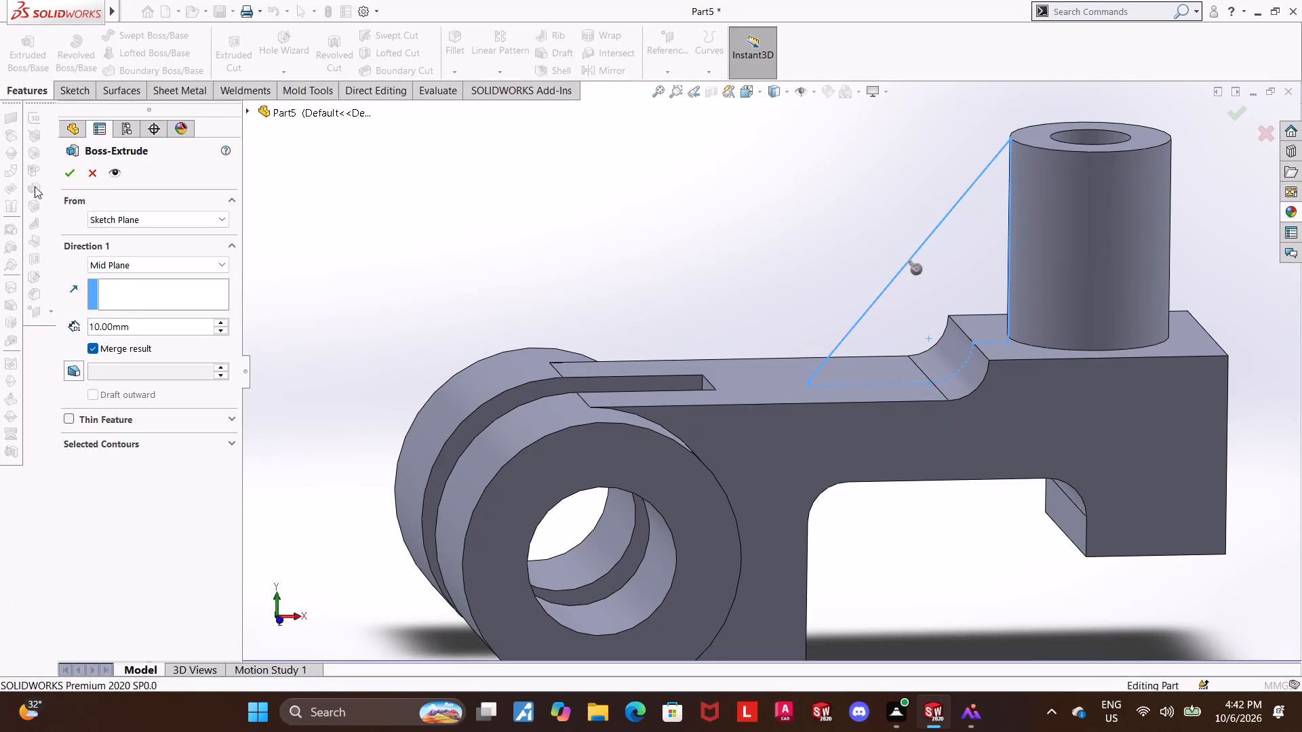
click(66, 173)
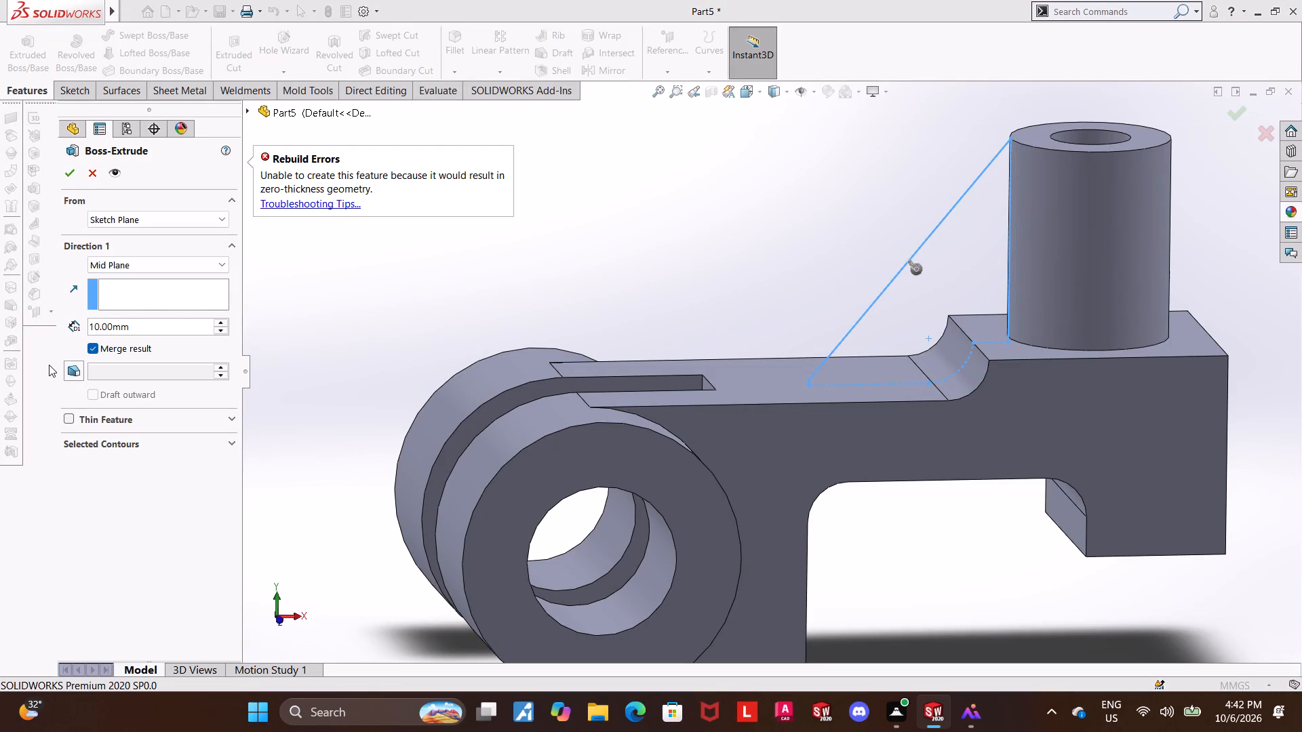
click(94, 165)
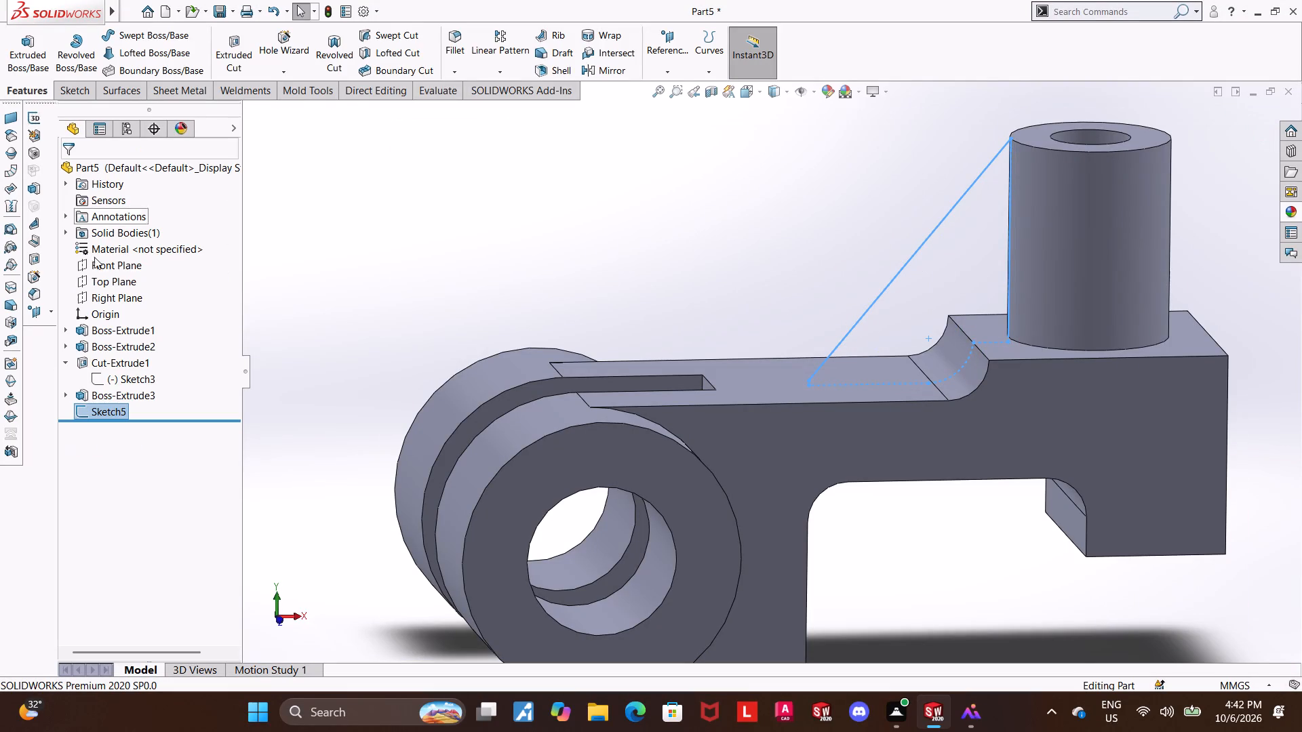
Reopen the rib sketch for editing and trim away the profile's vertical line along the boss's side.
click(111, 416)
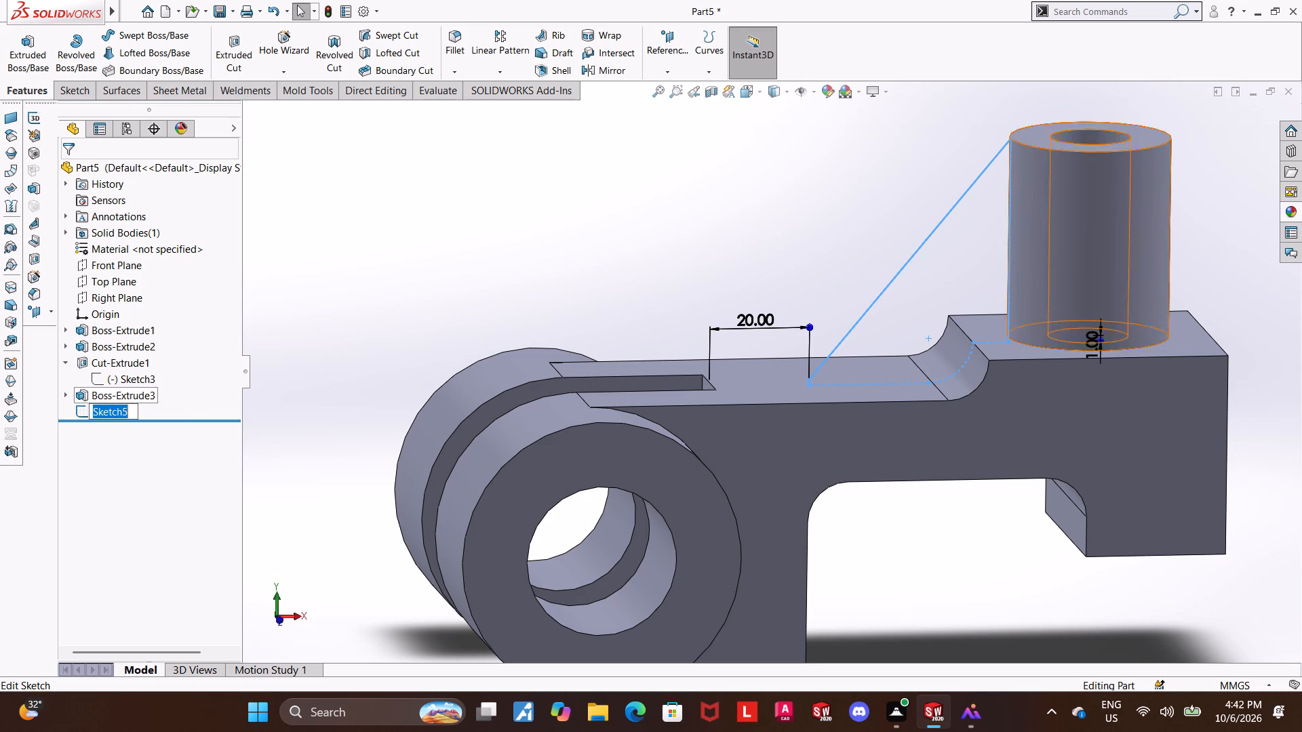
click(337, 385)
click(108, 411)
click(120, 378)
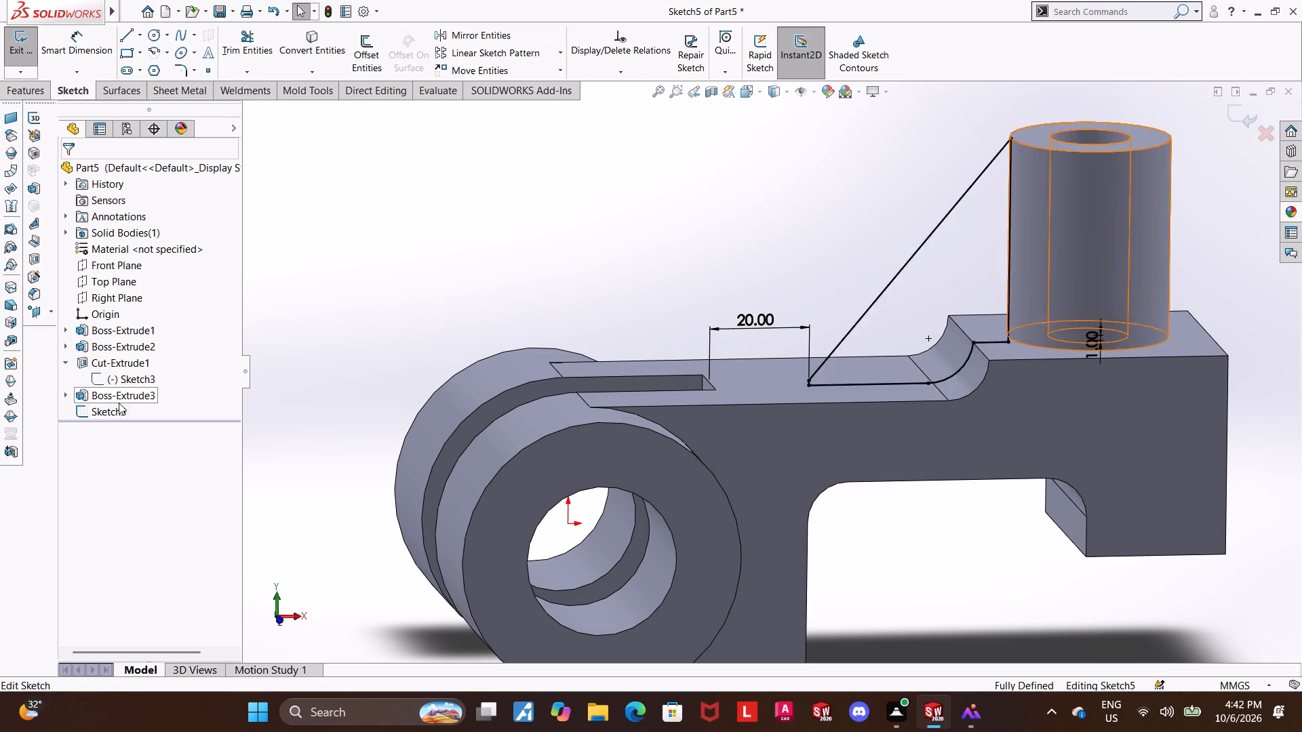
click(118, 407)
click(157, 388)
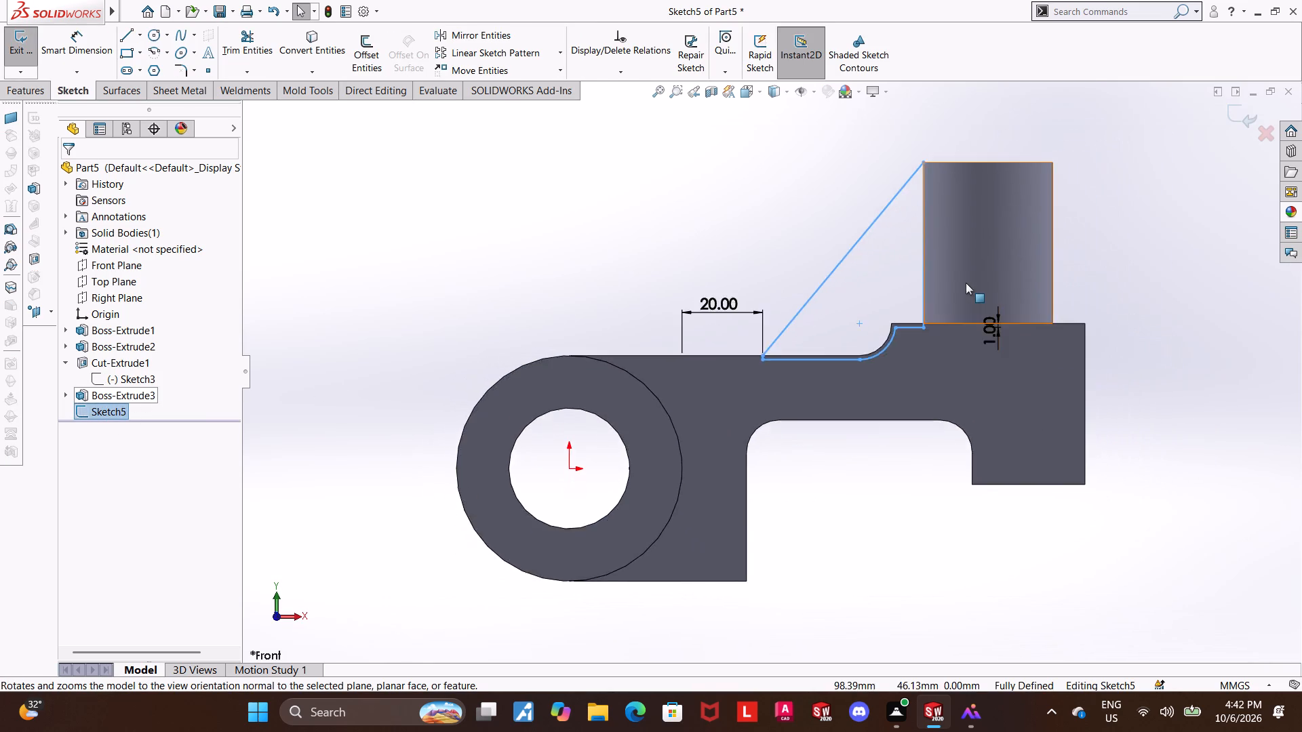
scroll(966, 283, down, 4)
scroll(918, 263, up, 3)
scroll(790, 178, down, 2)
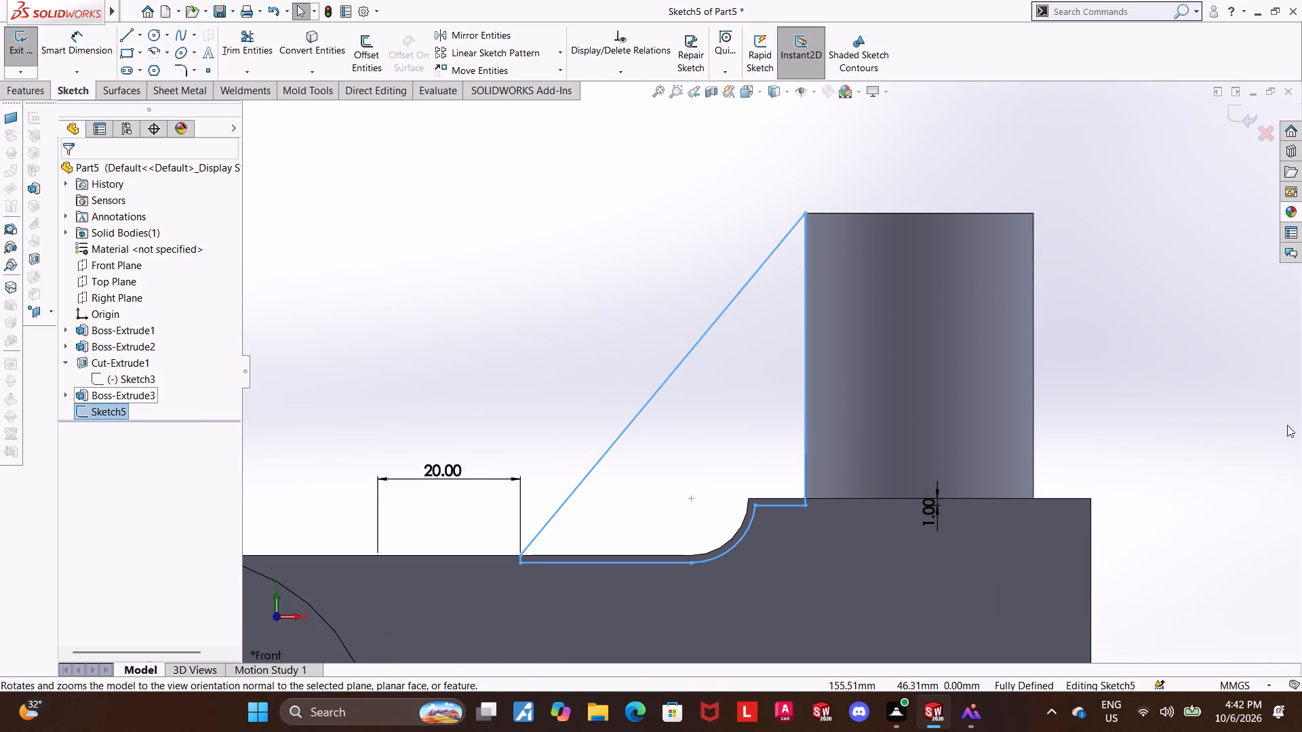
click(1287, 425)
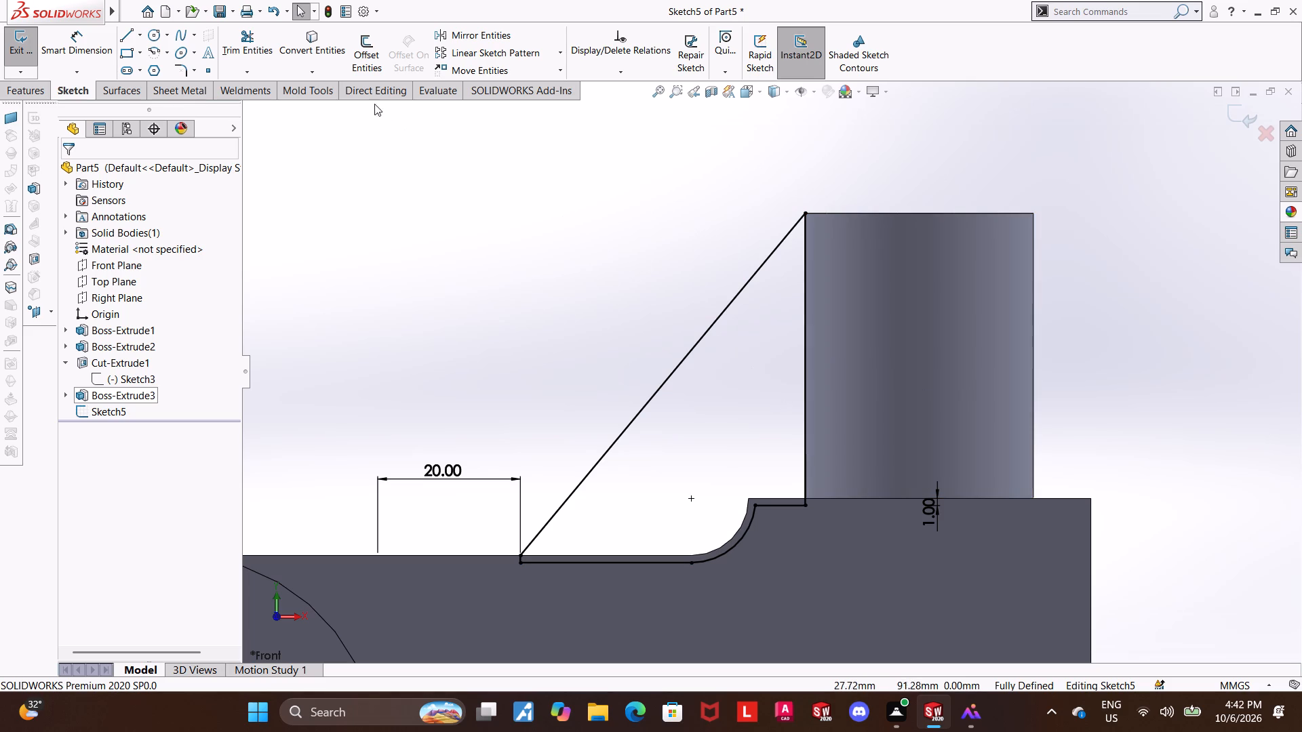
click(240, 33)
drag(861, 414, 797, 407)
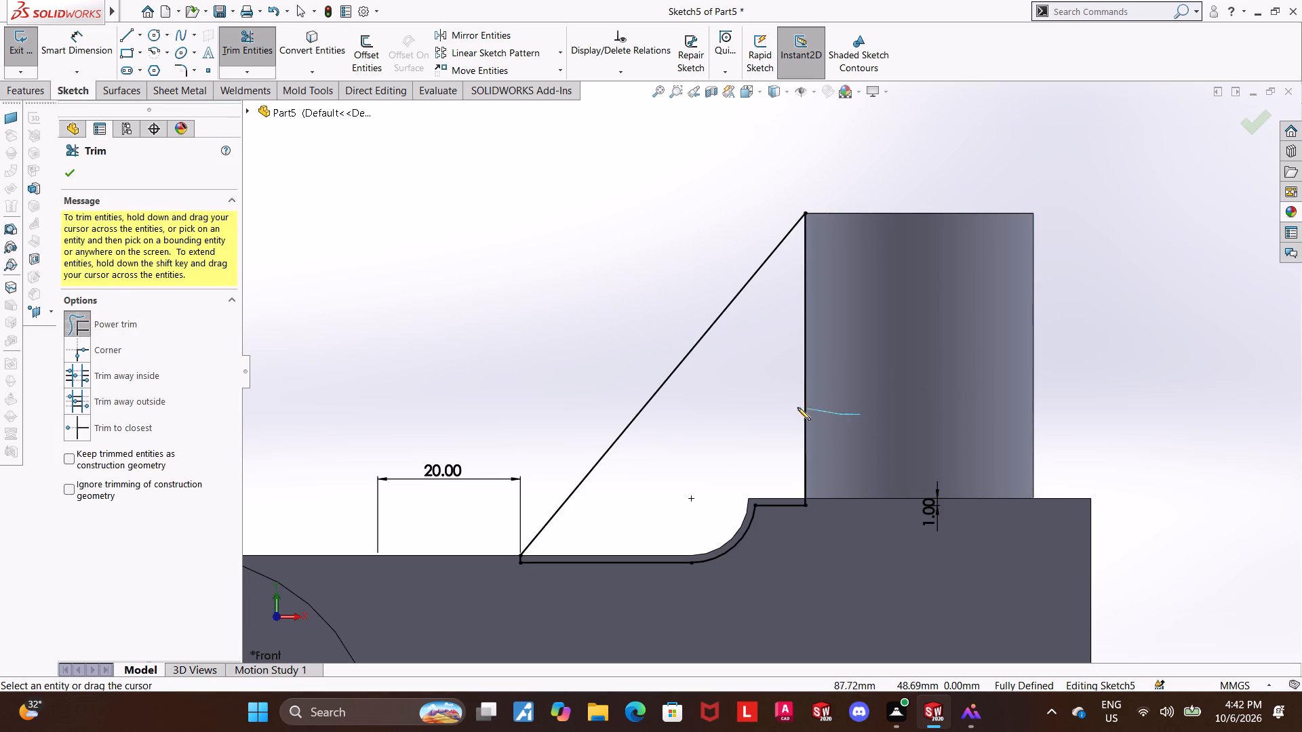
drag(797, 407, 794, 407)
key(Escape)
key(Escape)
Close the profile with lines running about 1.8 mm into the boss, 41 mm down and back to the offset line's end, and exit the sketch.
click(129, 38)
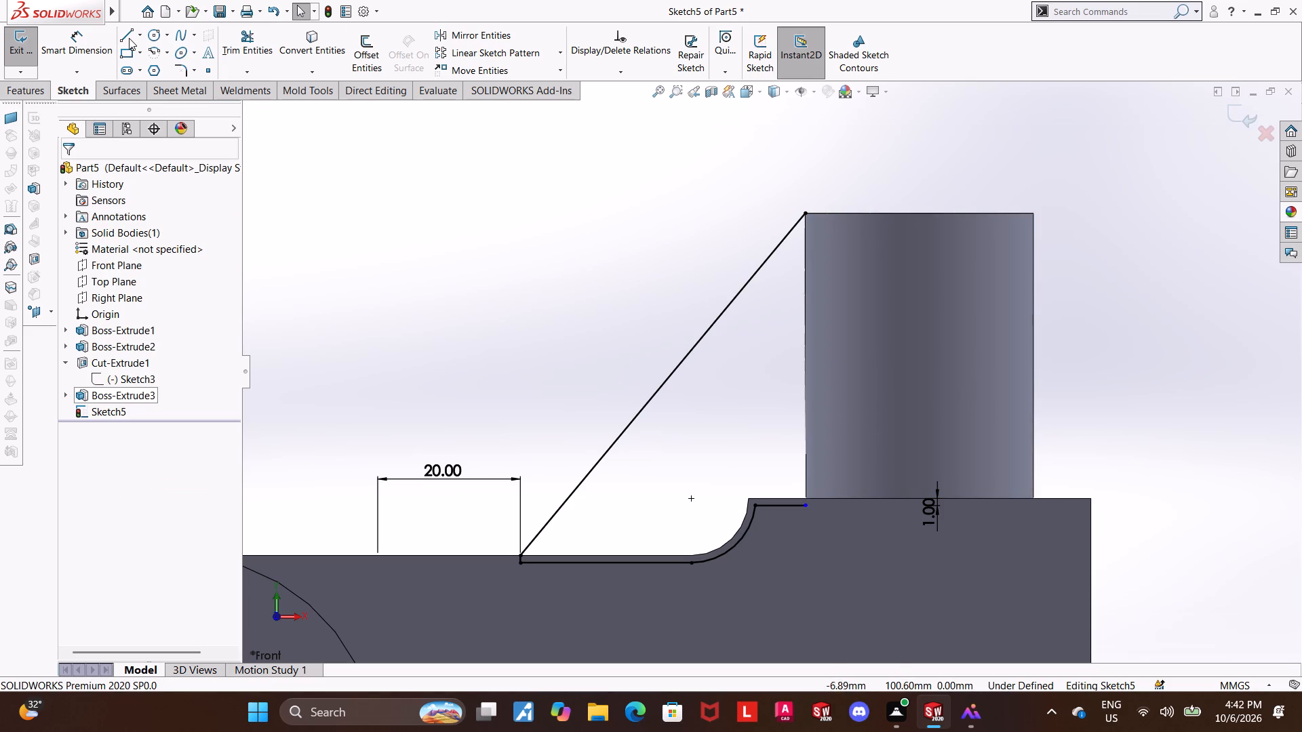
click(132, 30)
click(807, 214)
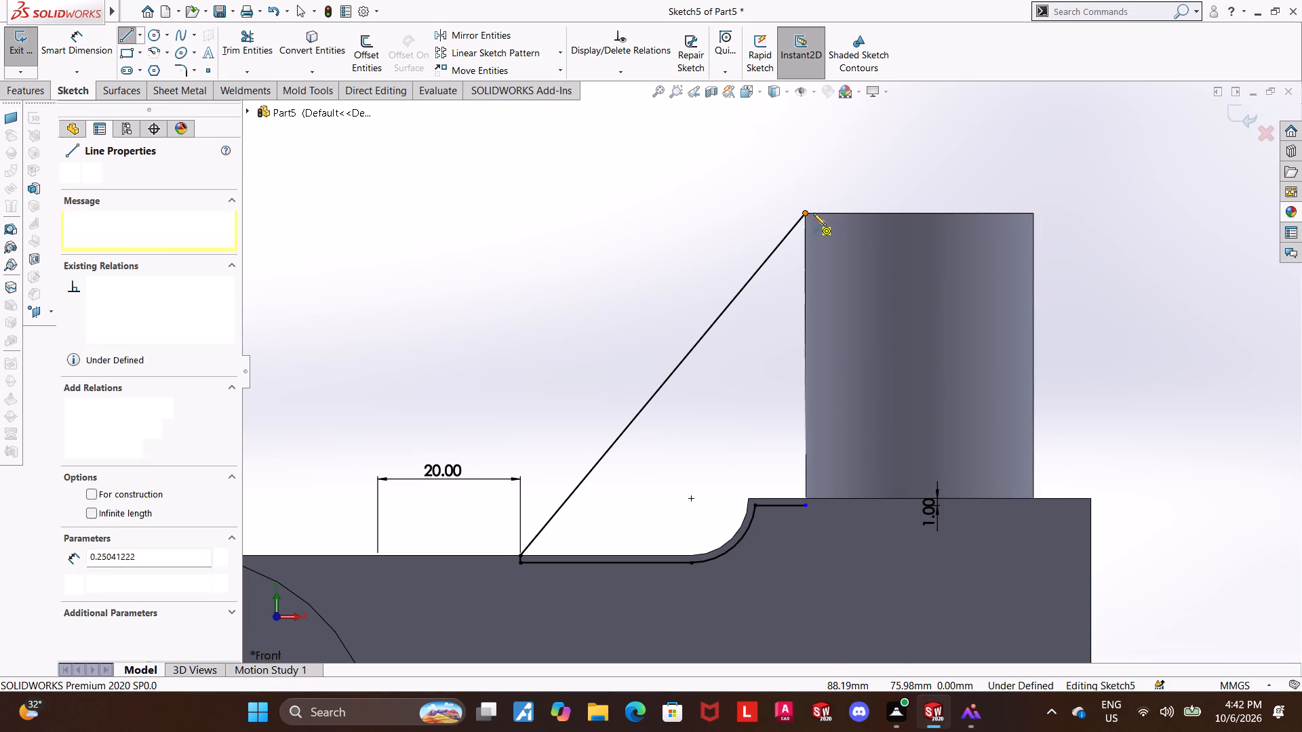
click(818, 213)
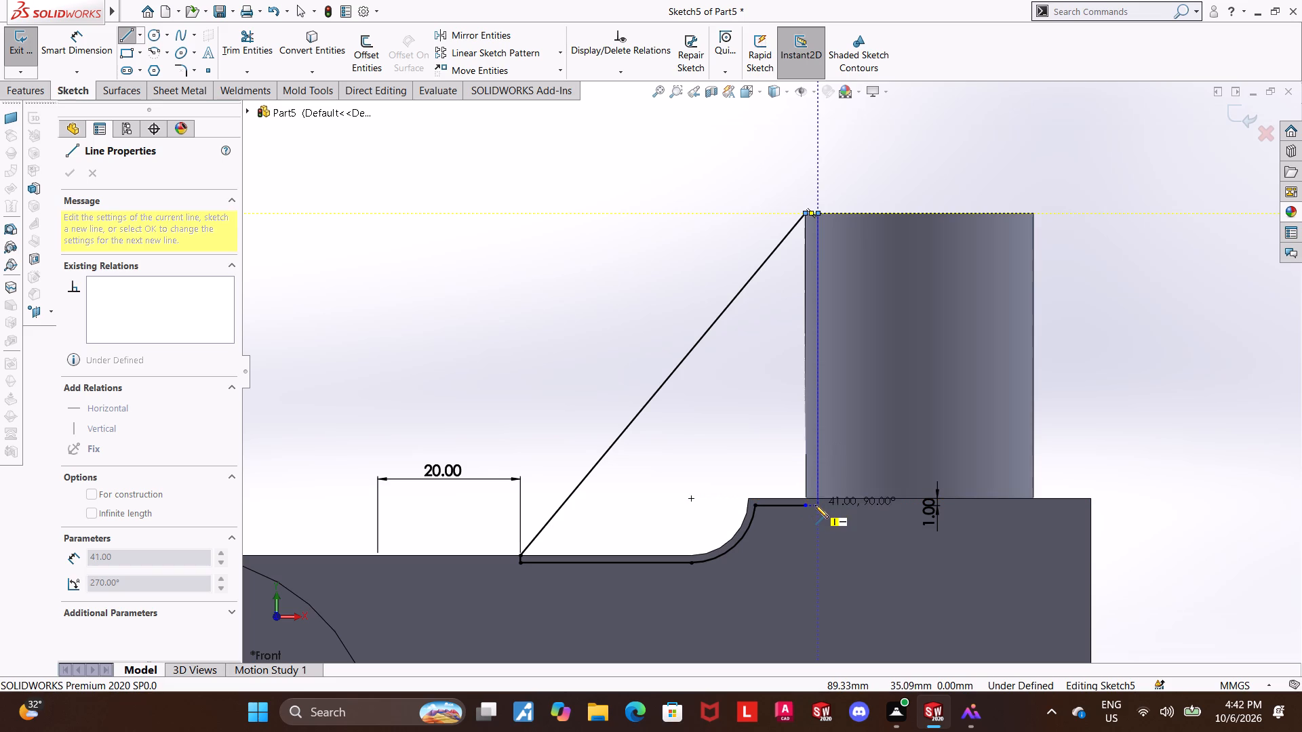
click(815, 505)
click(808, 505)
key(Escape)
key(Escape)
key(Escape)
key(Escape)
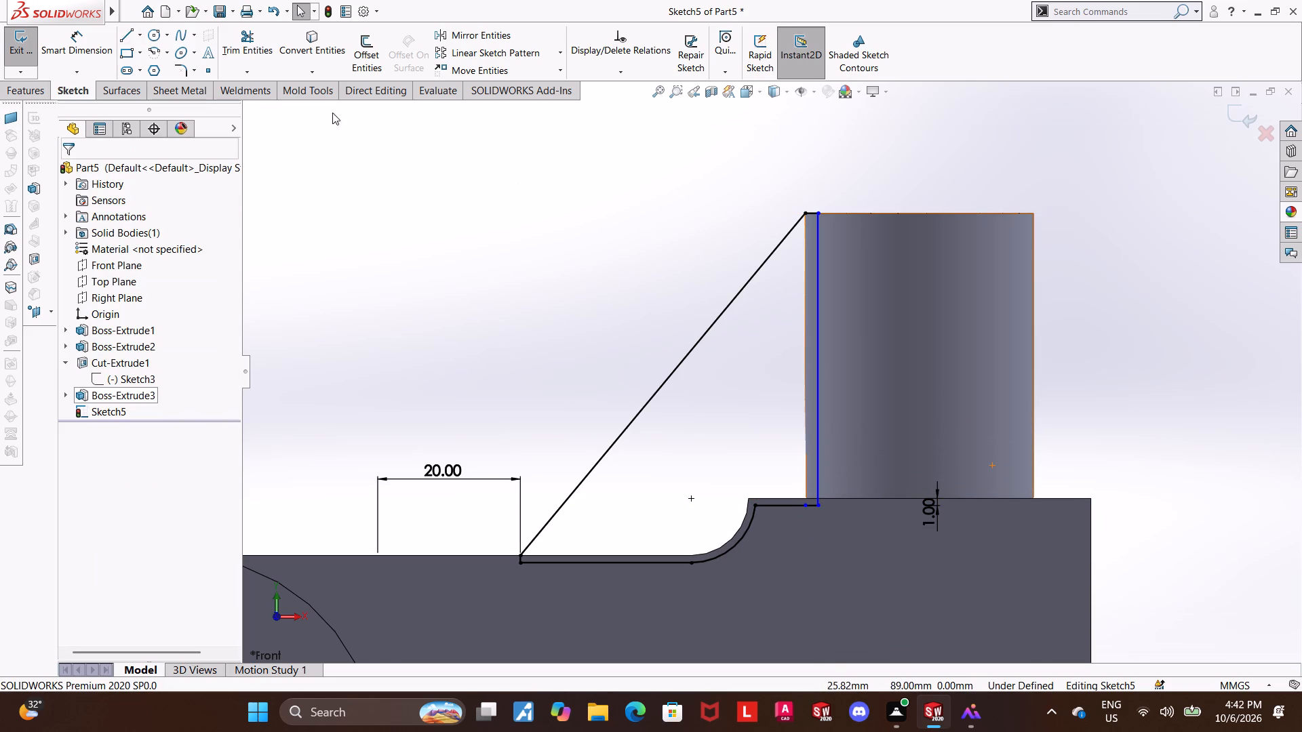
scroll(771, 304, up, 1)
key(Escape)
key(Escape)
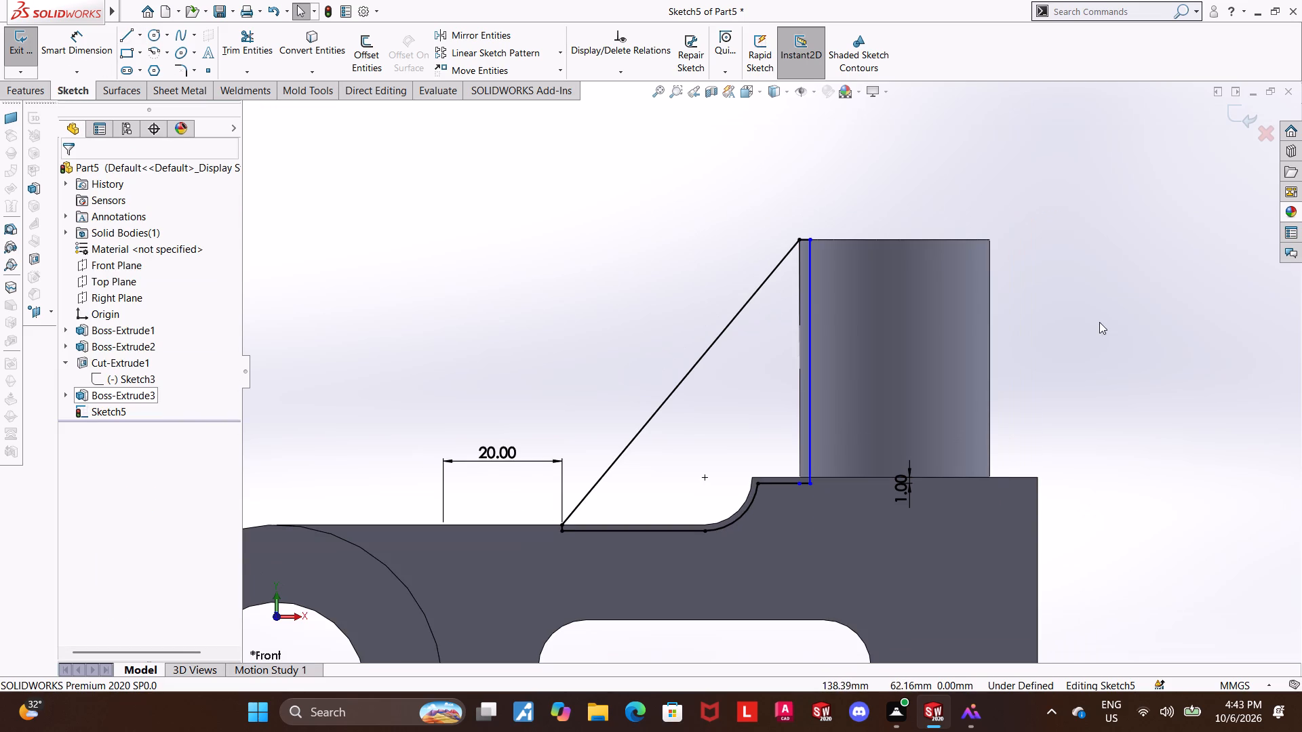
click(1099, 322)
click(1232, 121)
scroll(1088, 222, up, 1)
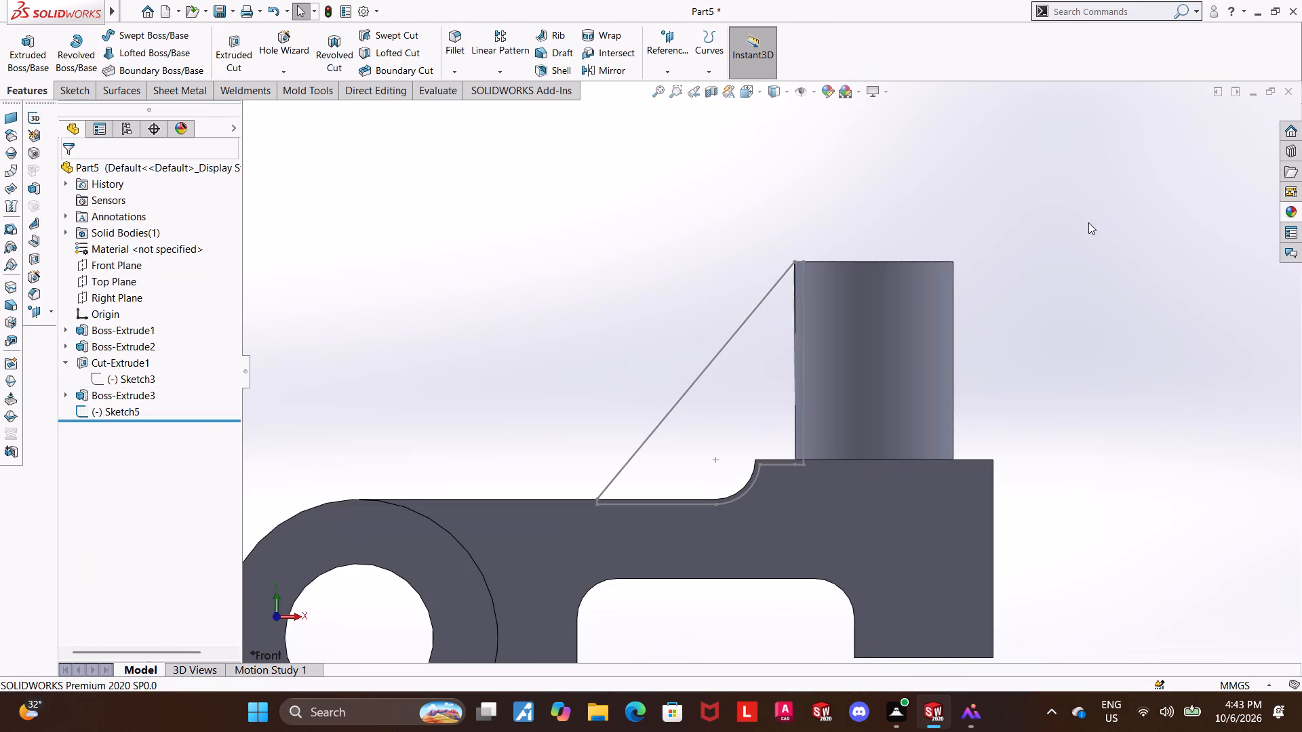
Reopen the rib sketch and add a Horizontal relation between the offset line's end and the profile's lower corner inside the boss.
click(115, 409)
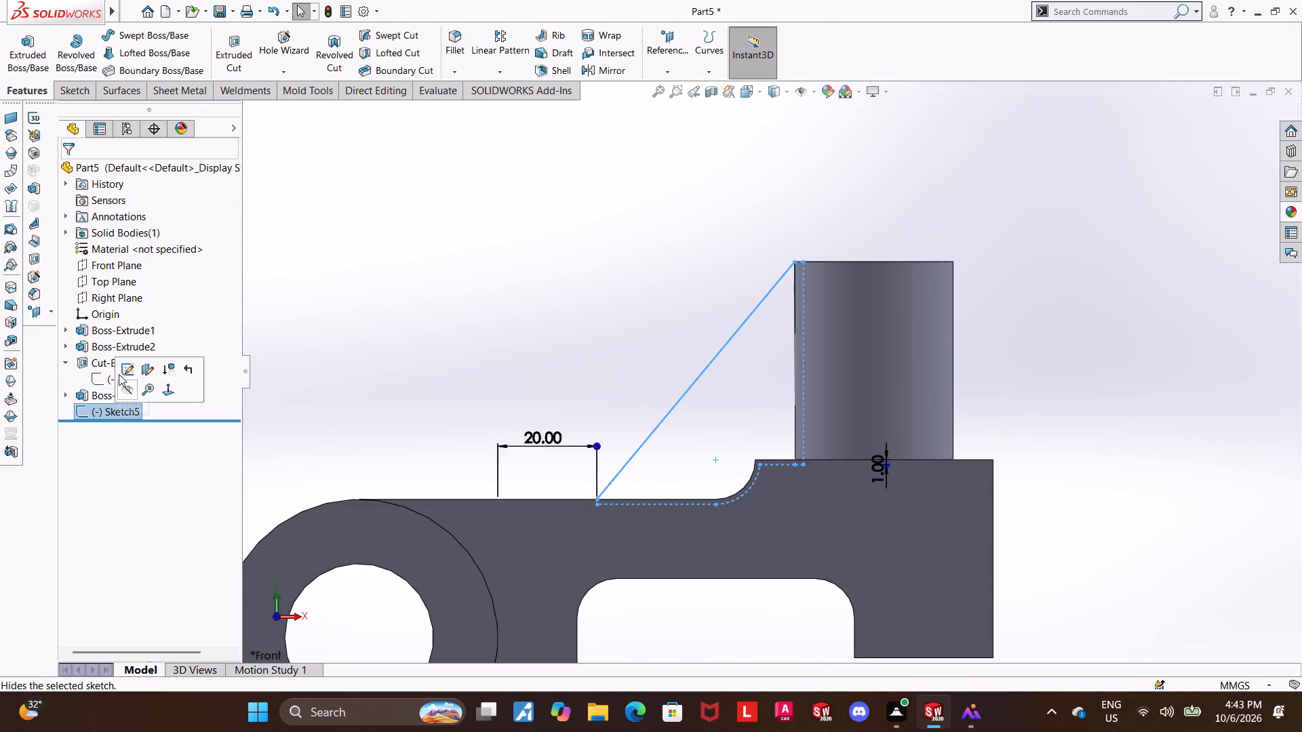
click(126, 368)
click(1200, 441)
scroll(884, 461, down, 4)
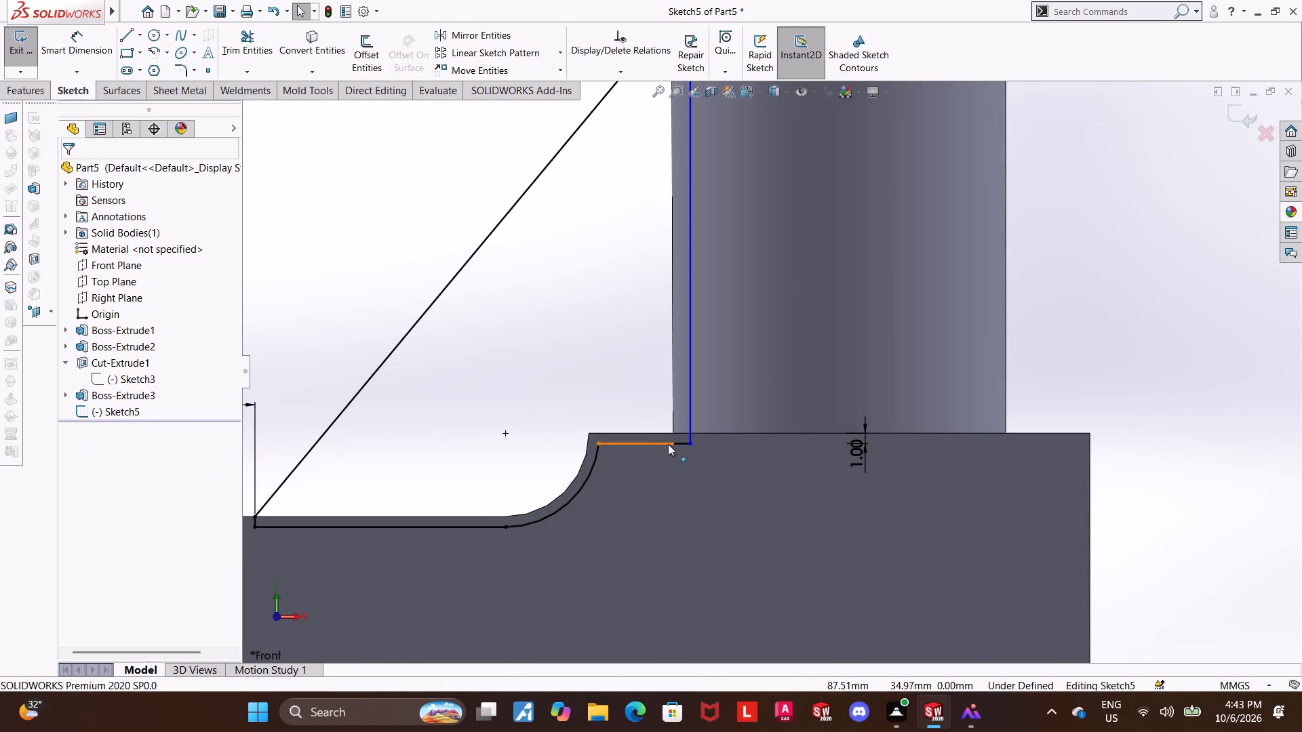
click(673, 442)
ctrl+click(692, 443)
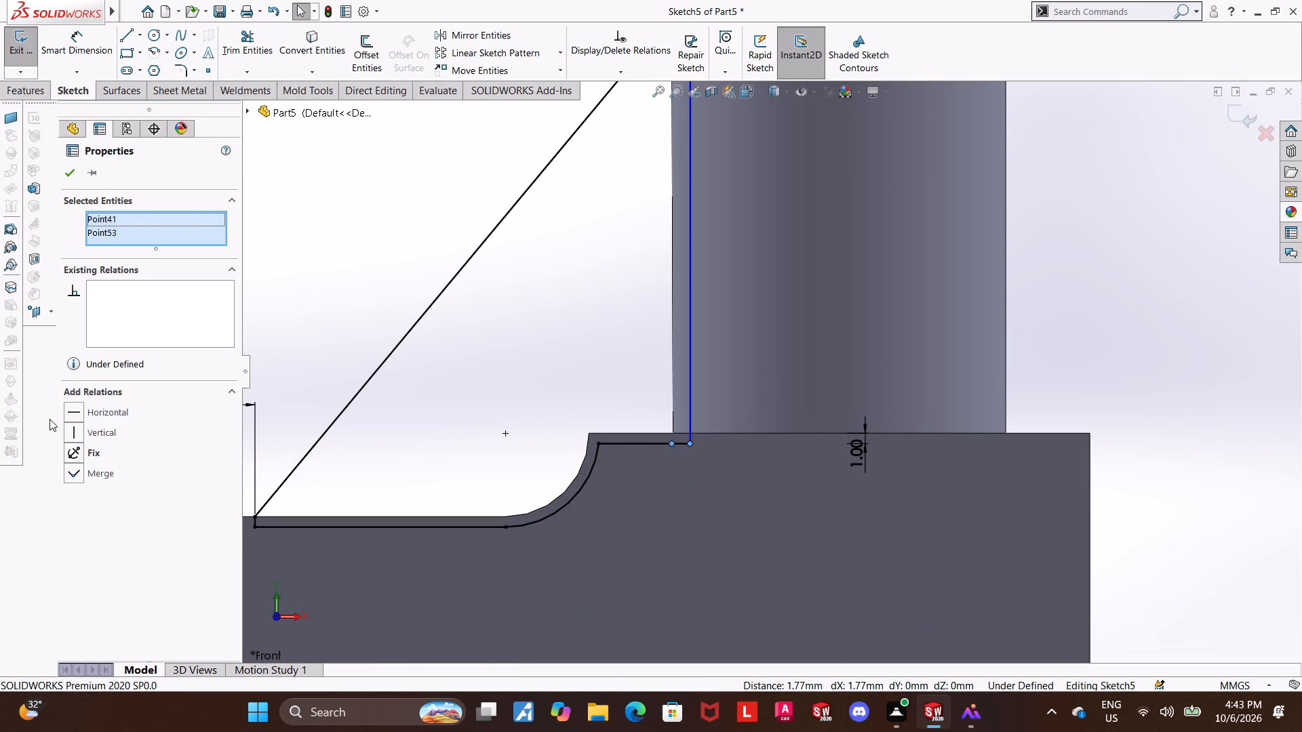
click(75, 414)
key(Escape)
scroll(1132, 351, up, 4)
click(1107, 268)
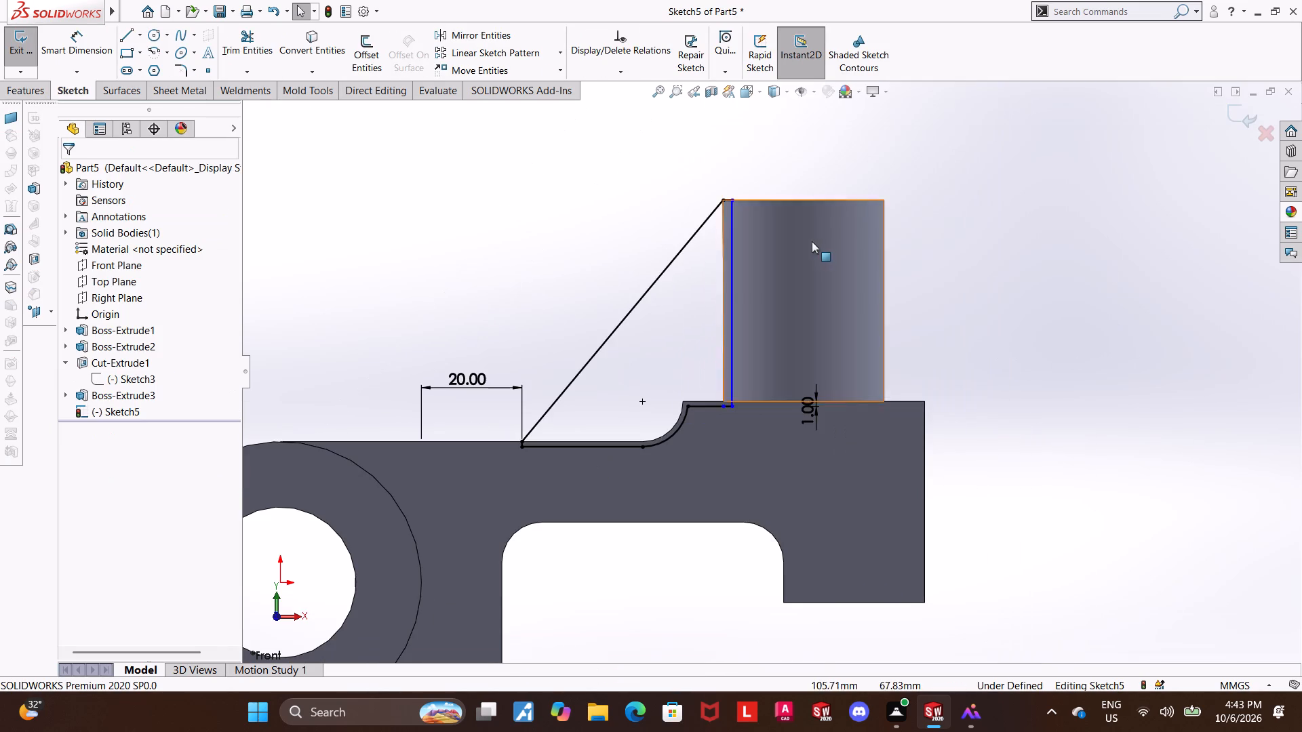
key(Escape)
Add a Vertical relation between the upper and lower endpoints of the profile's line inside the boss.
scroll(659, 191, down, 3)
click(780, 240)
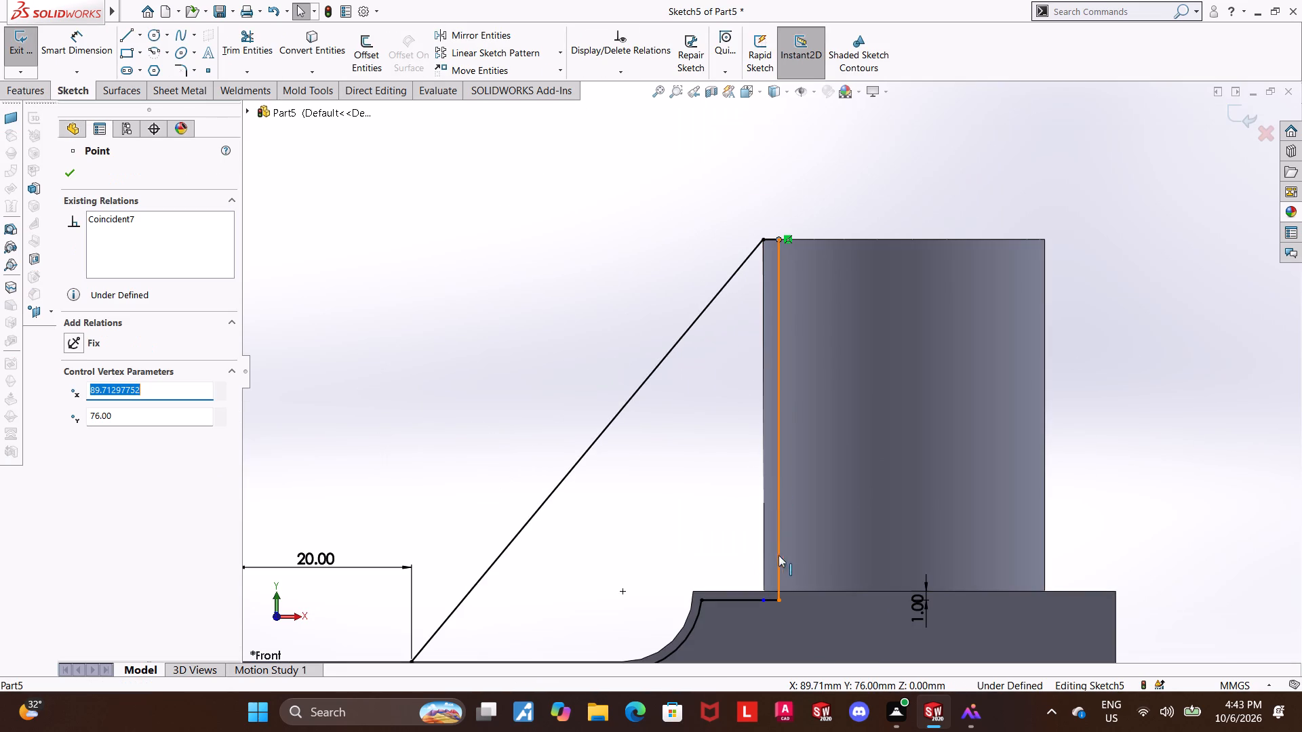
ctrl+click(778, 598)
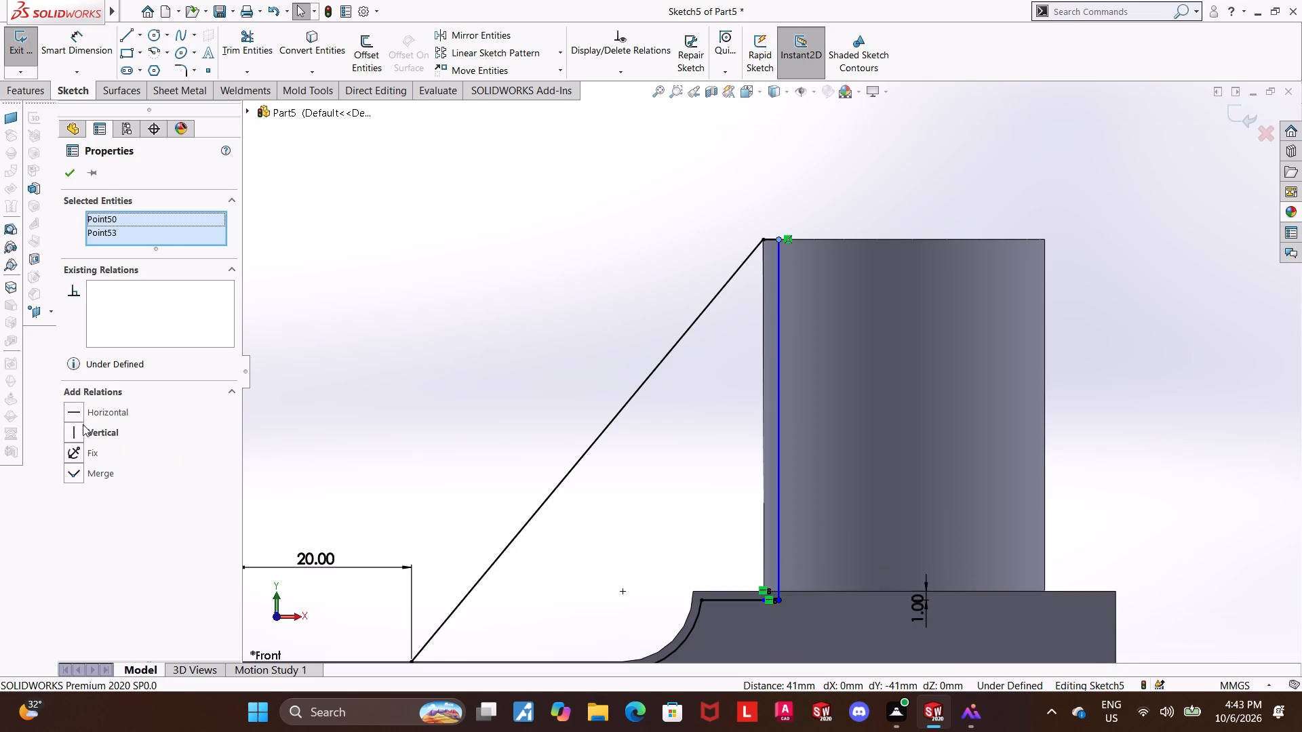
click(77, 429)
click(392, 406)
key(Escape)
scroll(931, 201, up, 2)
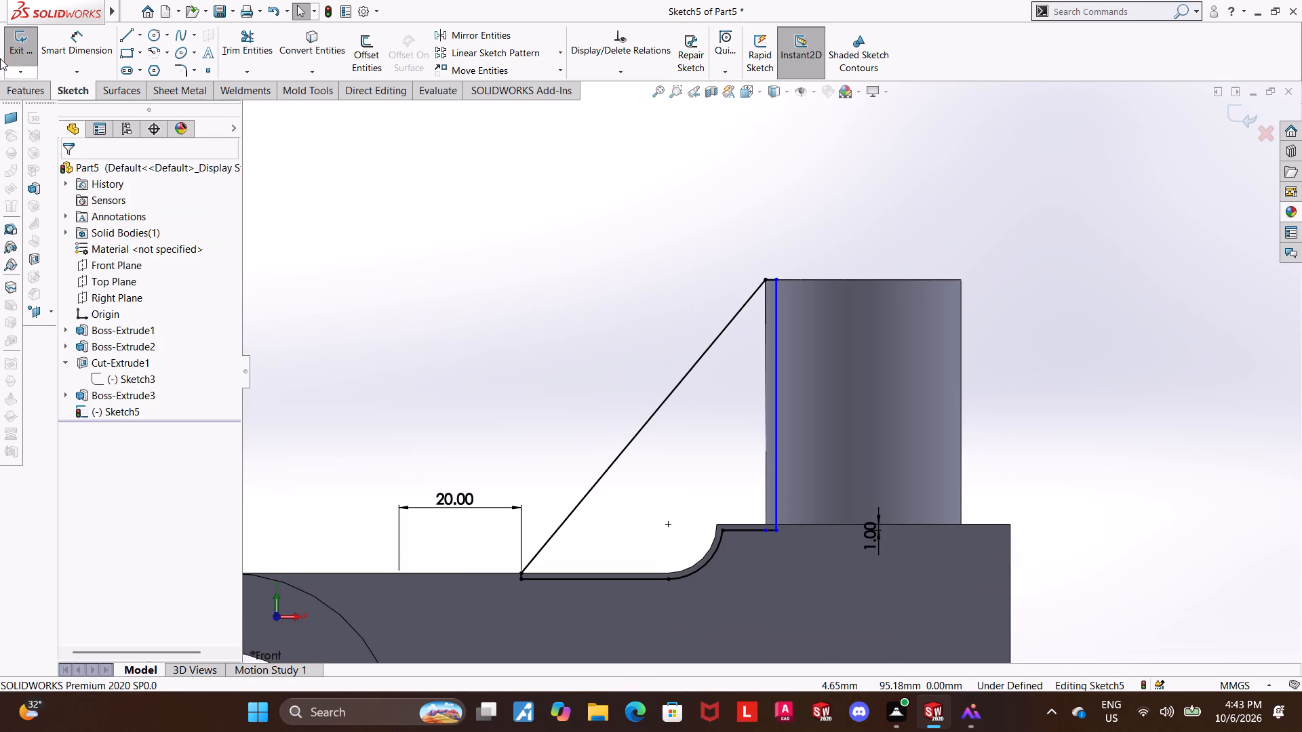
Dimension the short line at the top of the rib profile to 1 mm and exit the sketch.
click(61, 52)
click(771, 279)
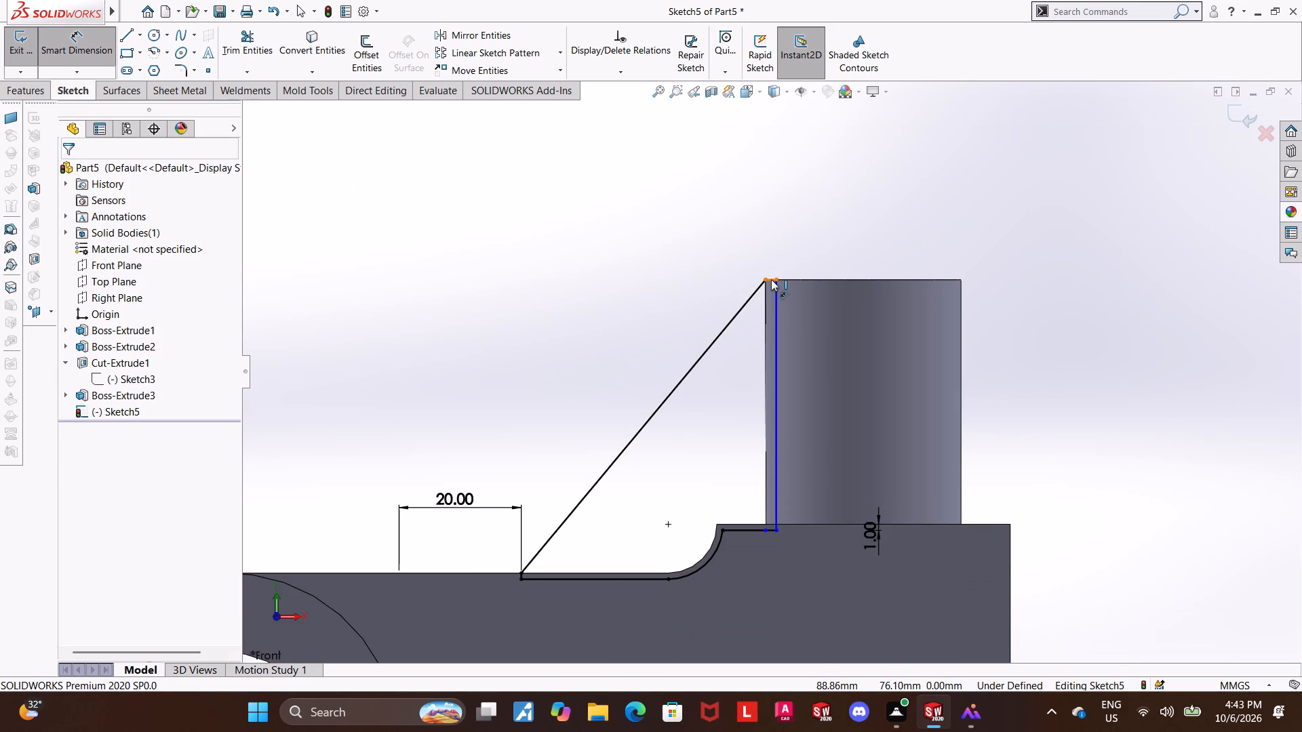
click(772, 265)
key(1)
key(Return)
key(Escape)
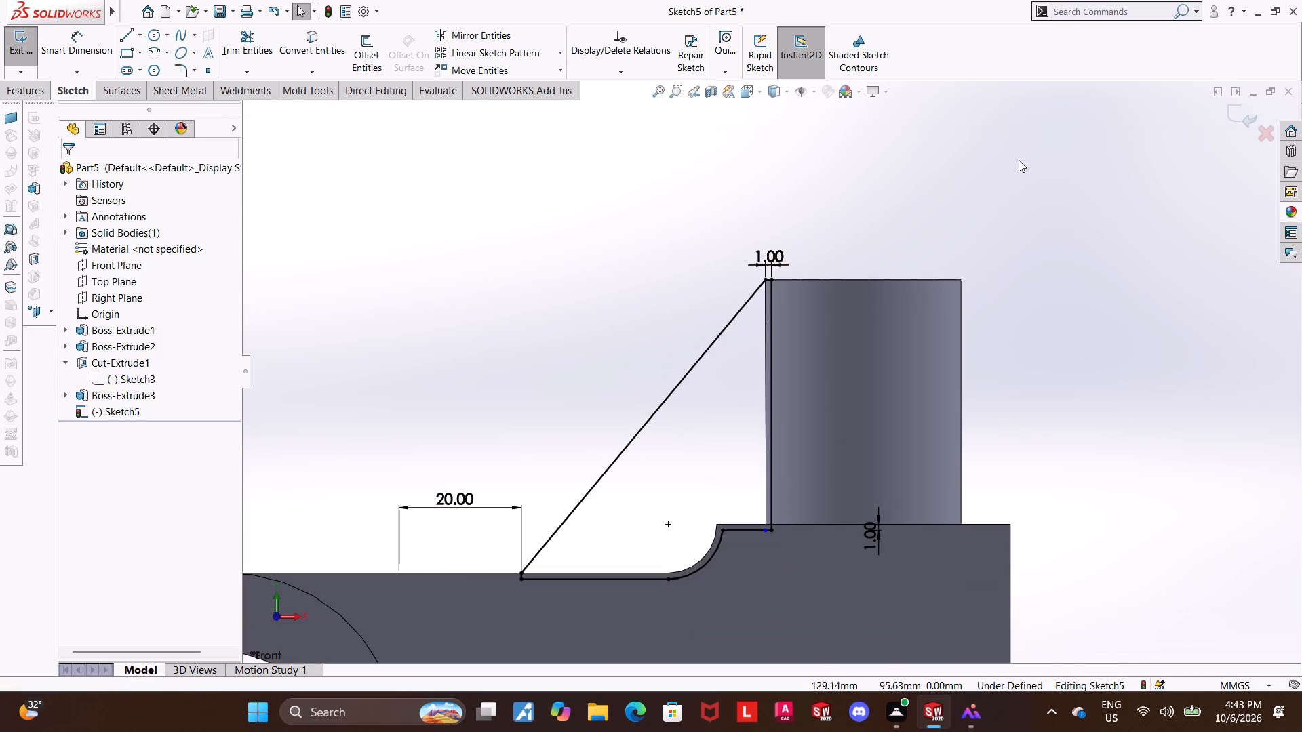
click(1247, 113)
Extrude the closed rib profile 10 mm with the Mid Plane end condition.
scroll(823, 266, up, 4)
middle_drag(644, 276, 655, 289)
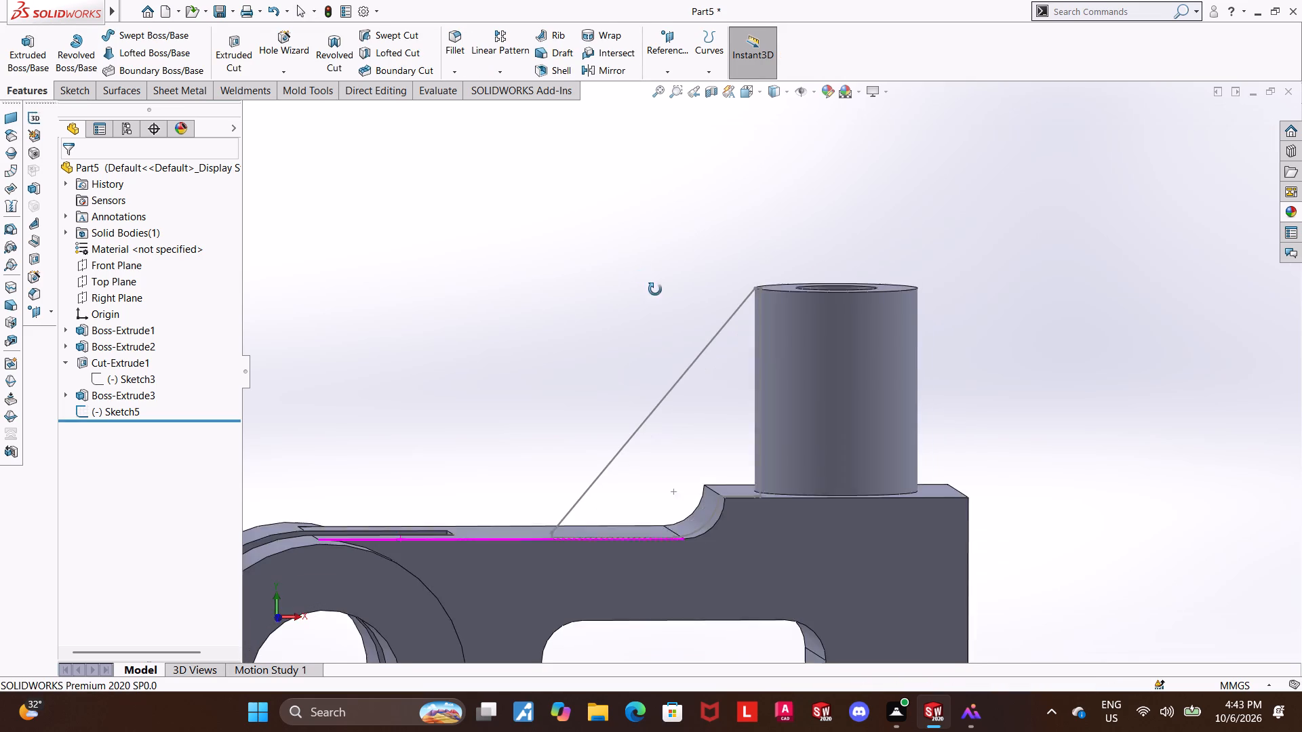
middle_drag(655, 289, 657, 290)
click(112, 408)
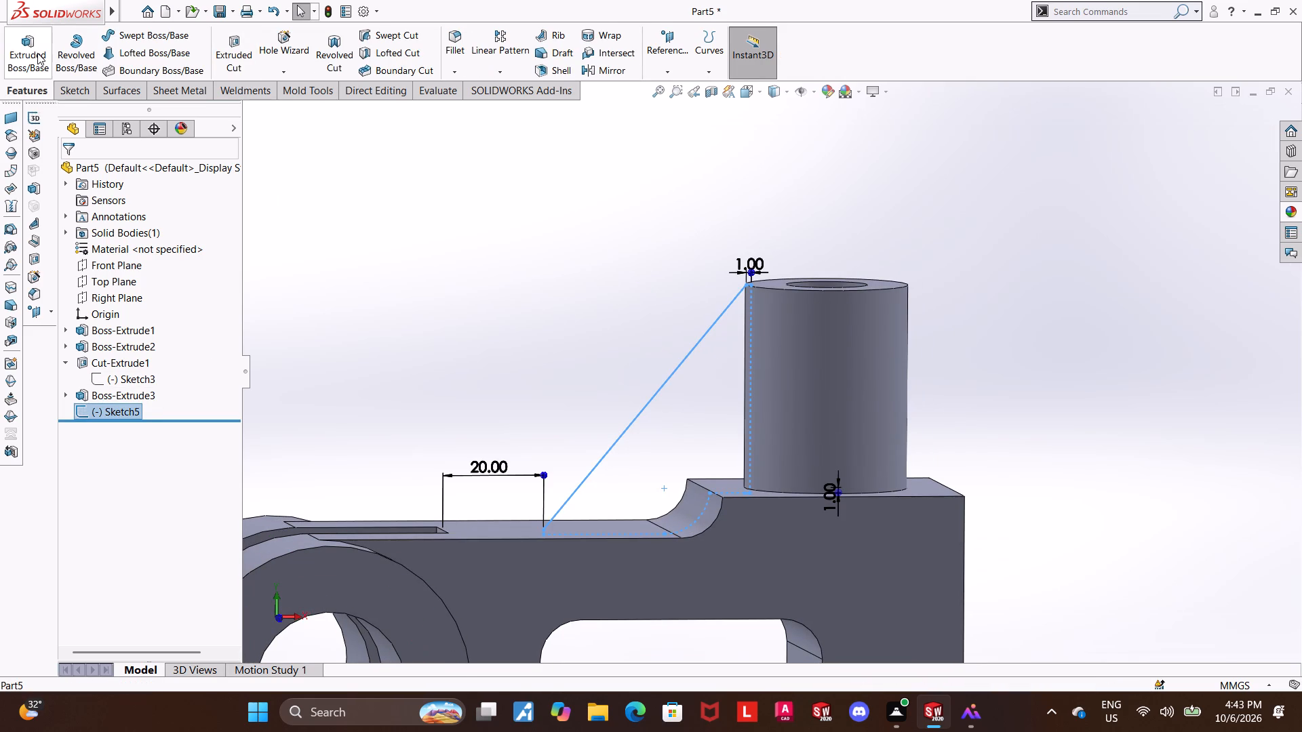
click(37, 53)
click(201, 266)
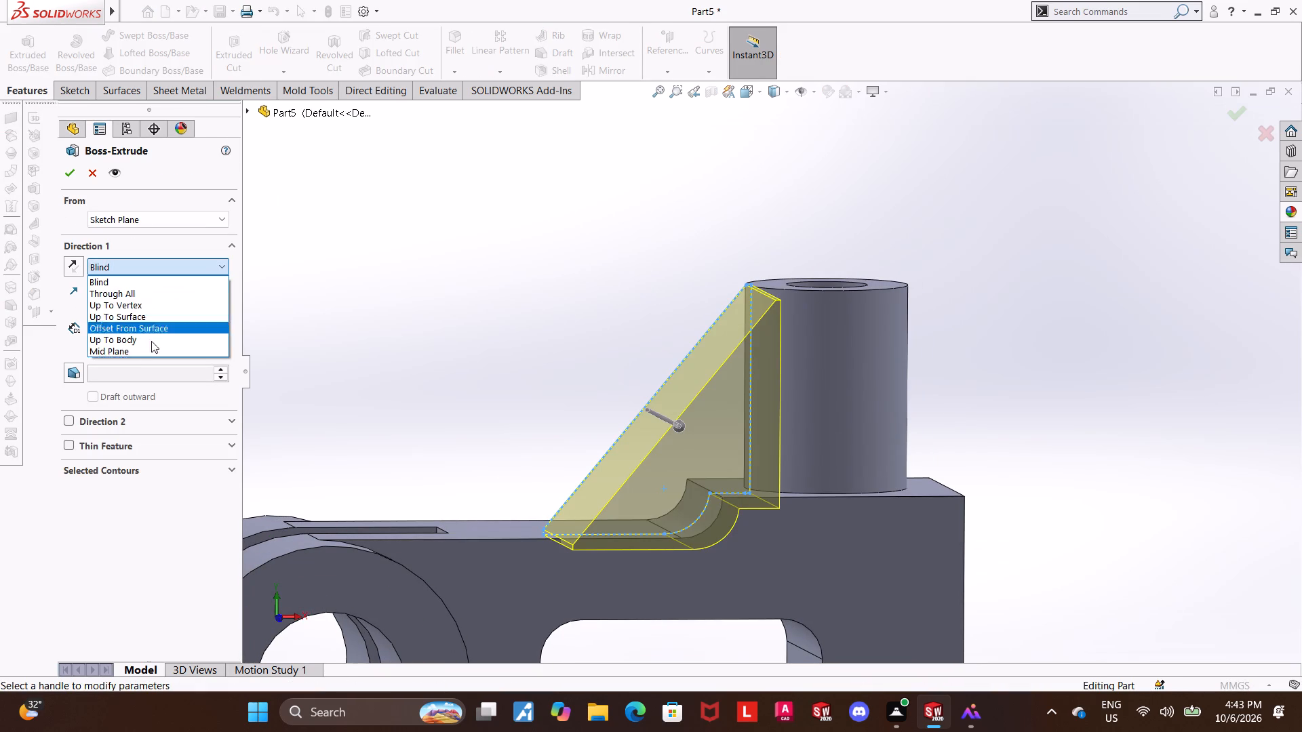
click(142, 351)
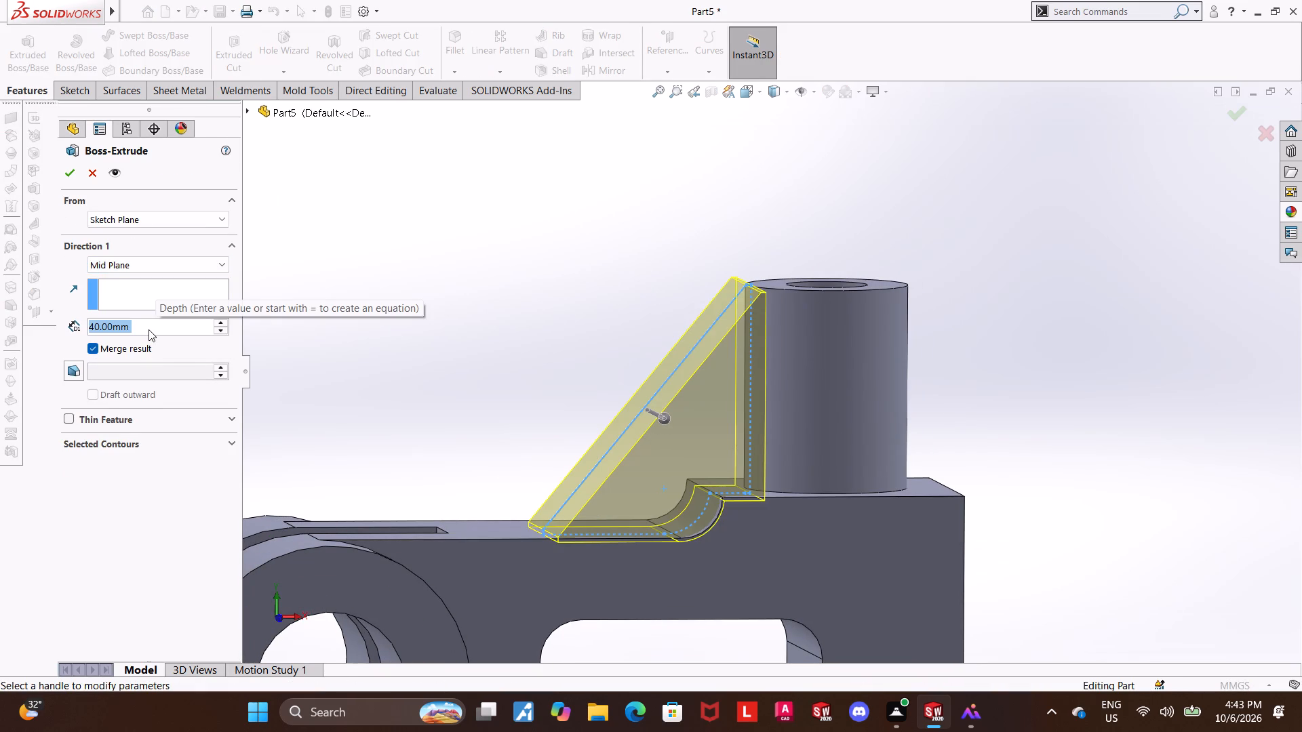
text(10)
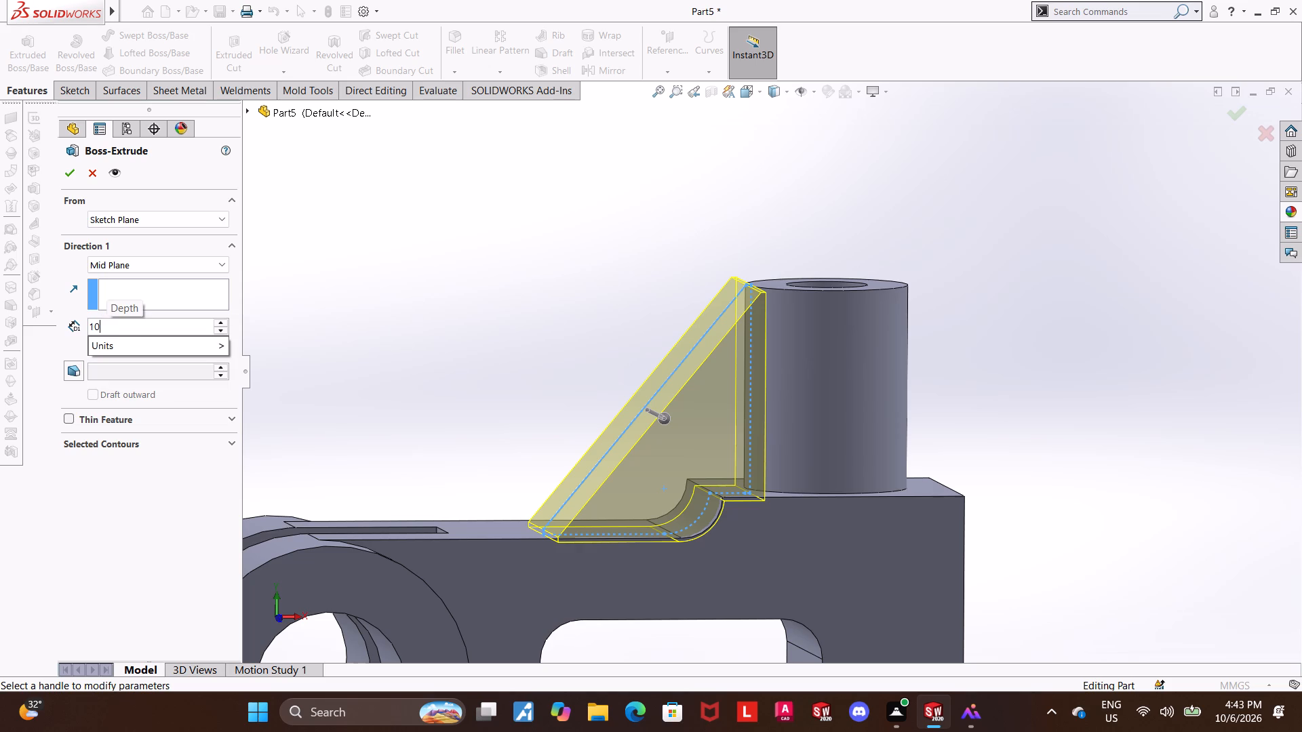
key(Return)
click(75, 178)
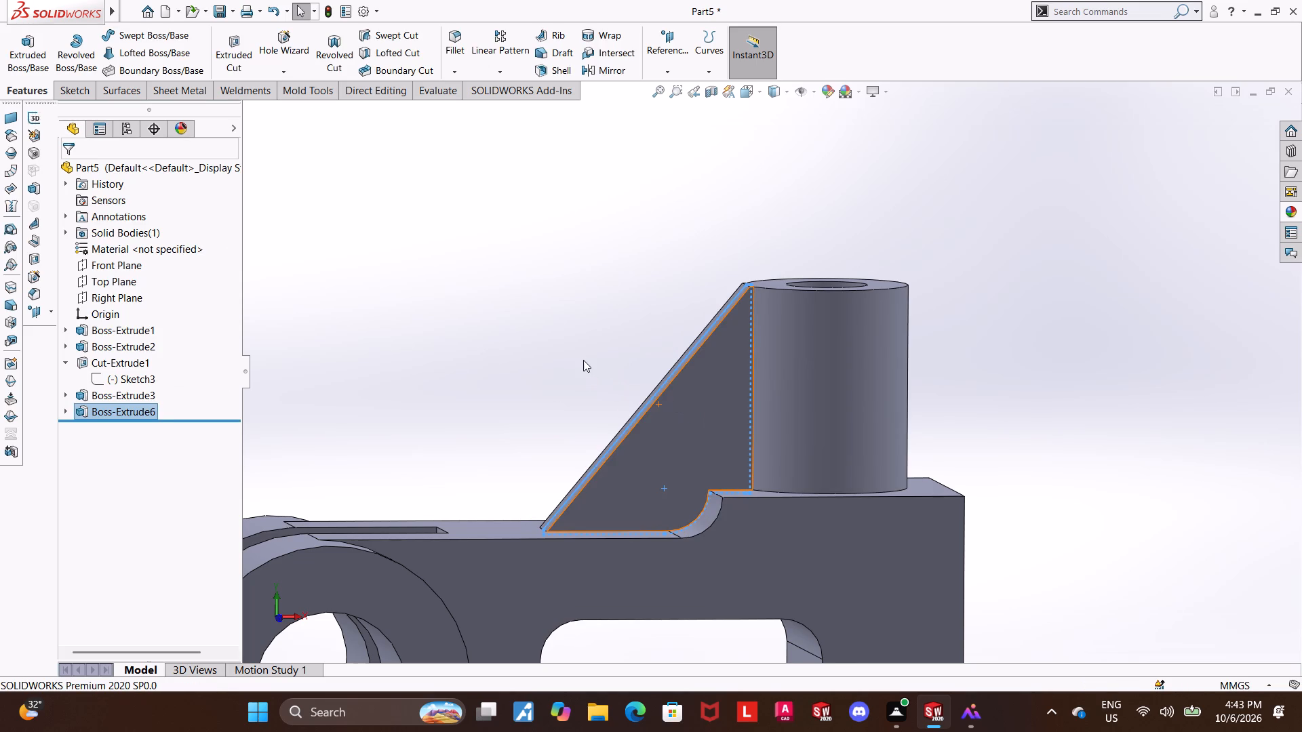
click(583, 360)
Examine the extruded rib where it meets the boss and the arm from several angles.
middle_drag(580, 361, 616, 416)
middle_drag(1010, 338, 1039, 374)
scroll(1010, 338, up, 1)
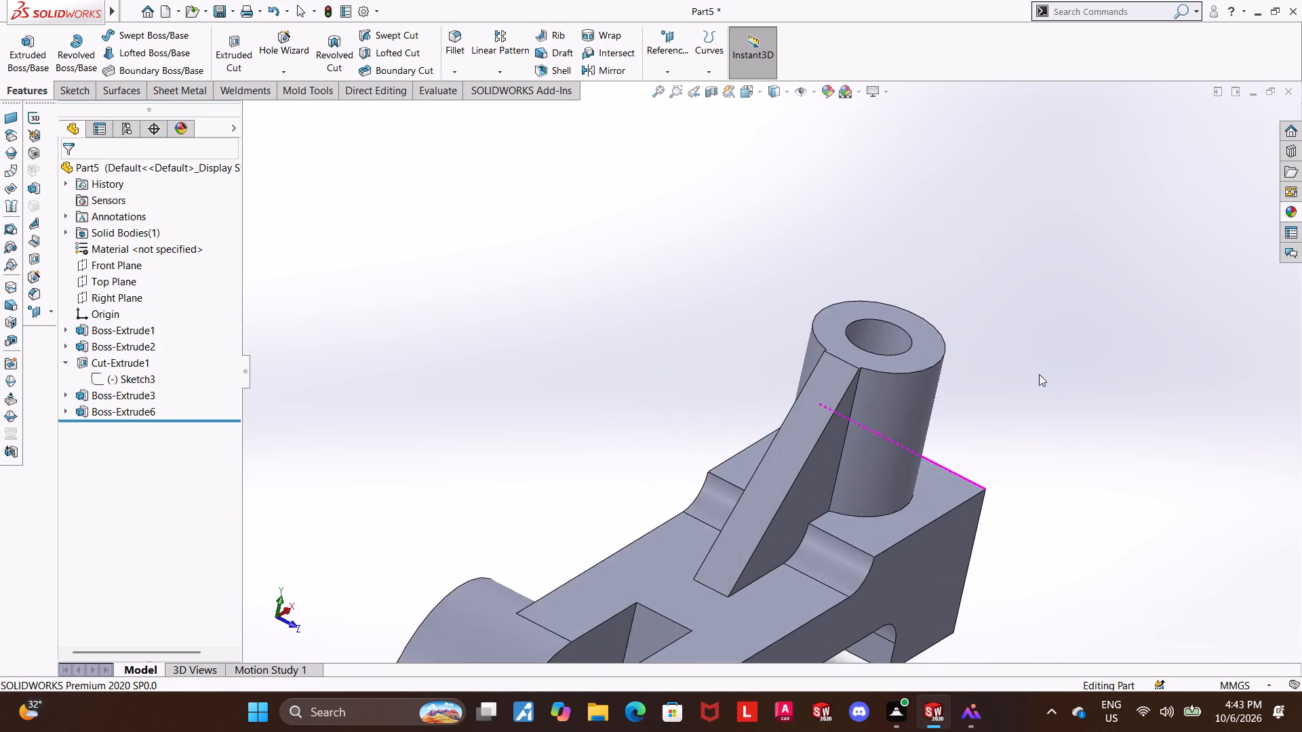
middle_drag(1039, 374, 1047, 382)
scroll(686, 390, down, 3)
middle_drag(1101, 396, 993, 362)
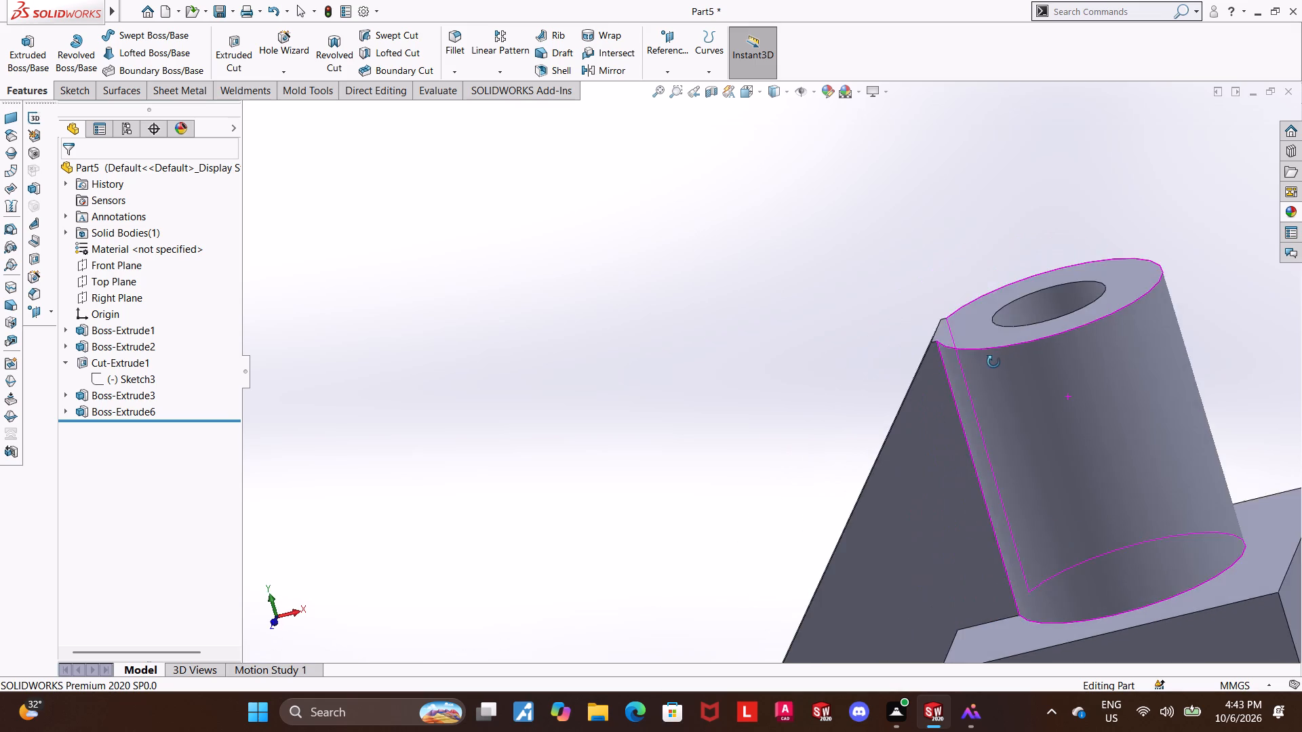
middle_drag(993, 362, 1006, 340)
click(744, 97)
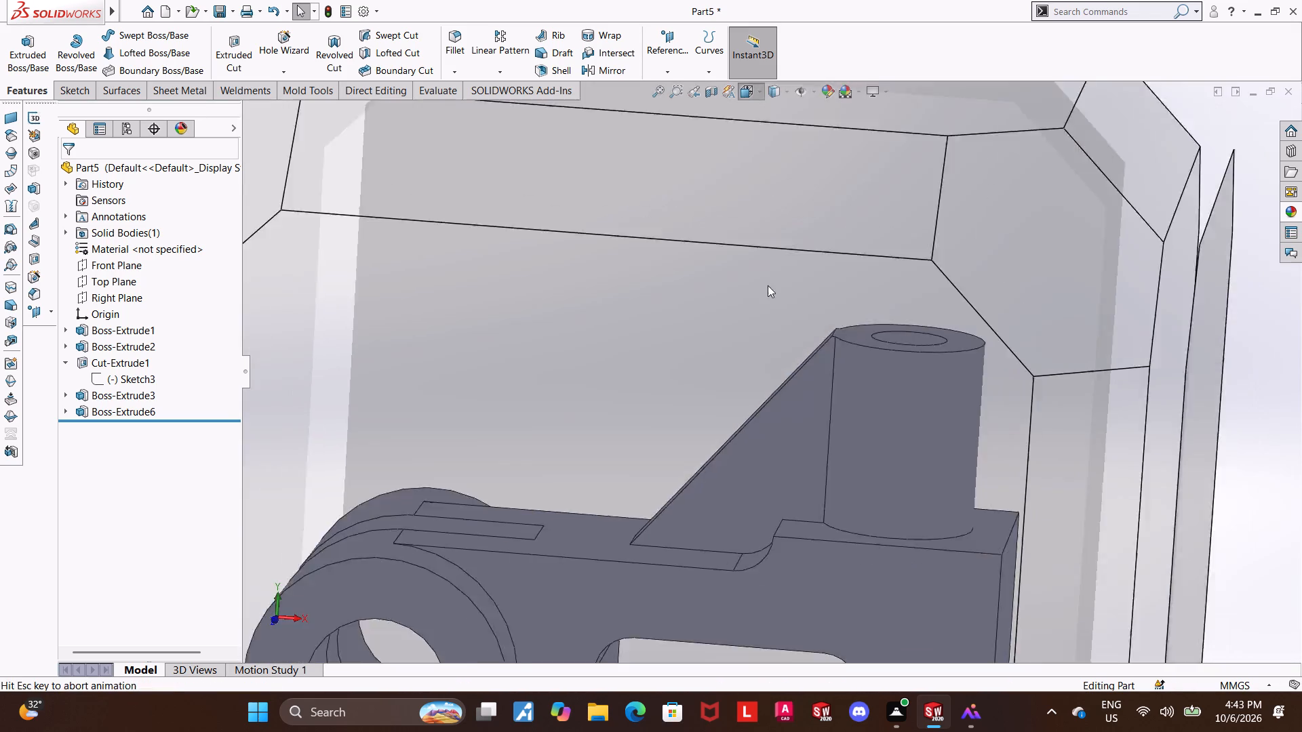
click(671, 475)
scroll(1010, 153, down, 1)
scroll(942, 184, down, 2)
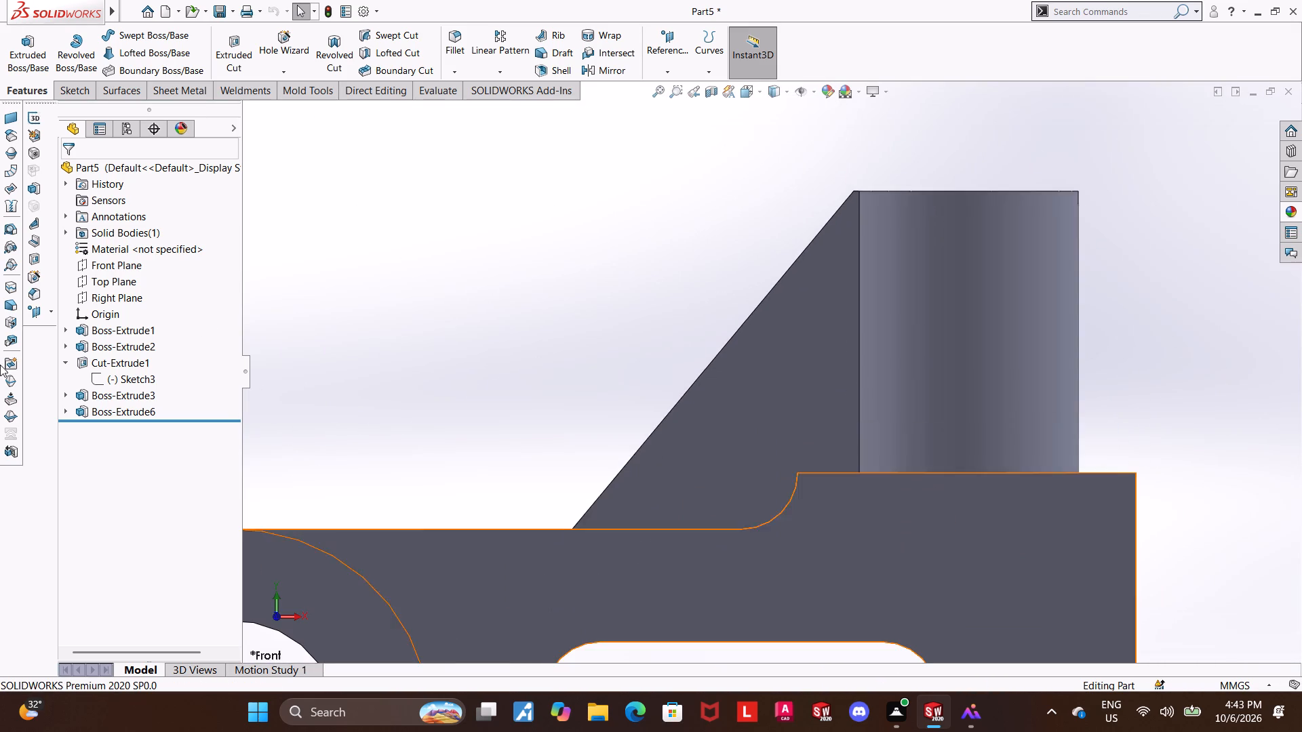
Reopen the extruded rib's sketch for editing.
click(68, 405)
click(104, 424)
click(119, 380)
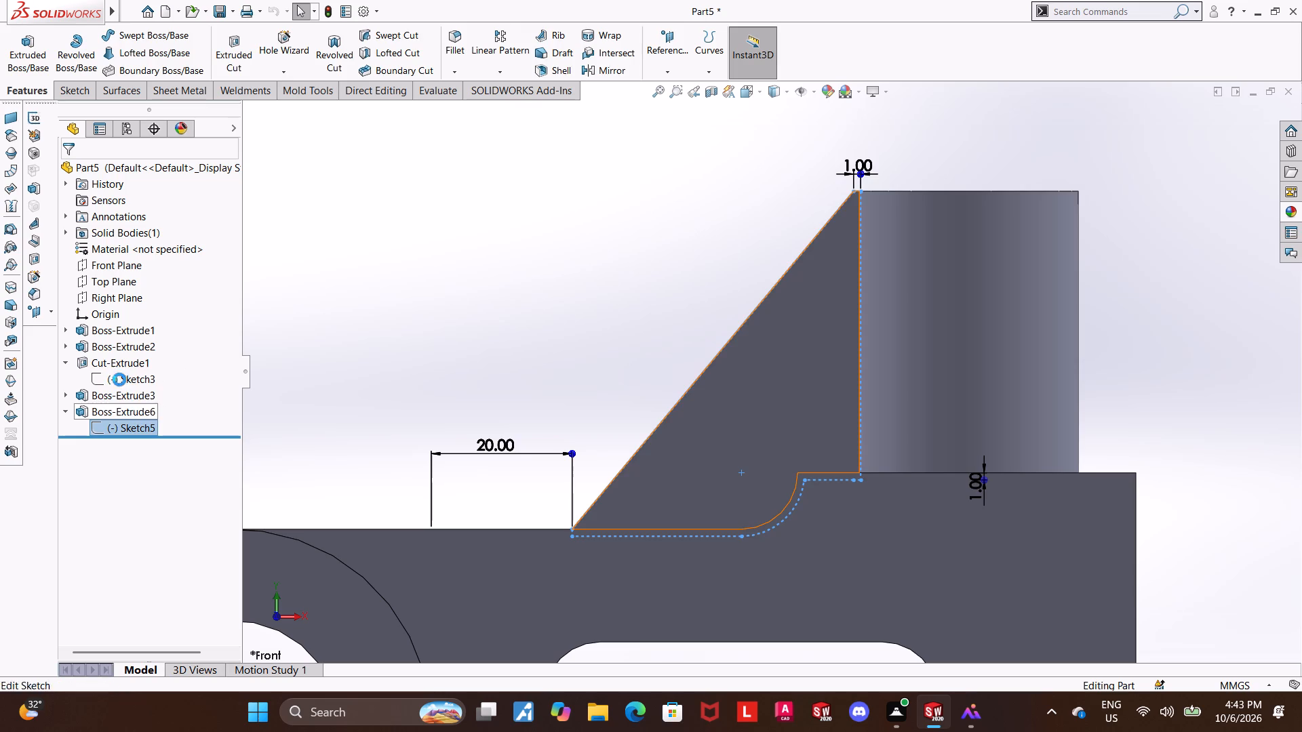
click(134, 423)
click(161, 409)
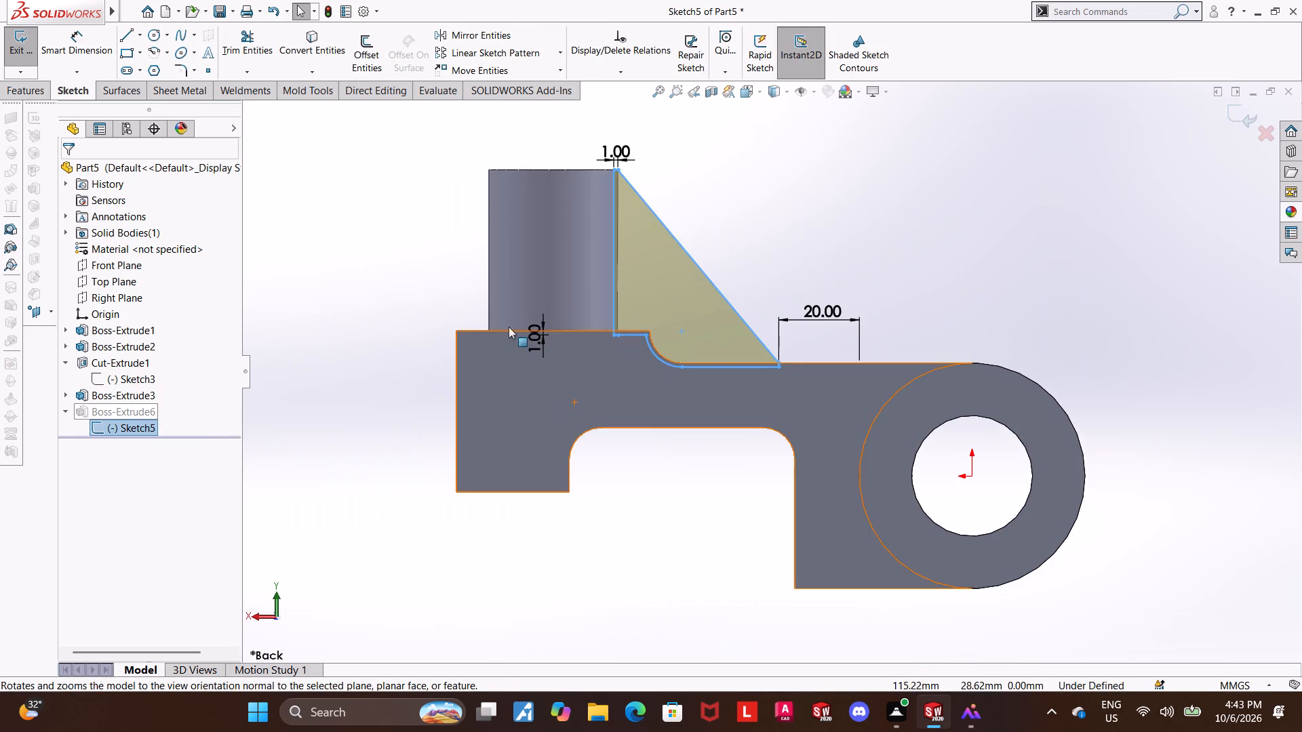
Examine how the rib profile's top corner overlaps the boss's curved outer face.
scroll(629, 174, down, 4)
scroll(764, 231, down, 4)
click(678, 235)
scroll(541, 247, down, 6)
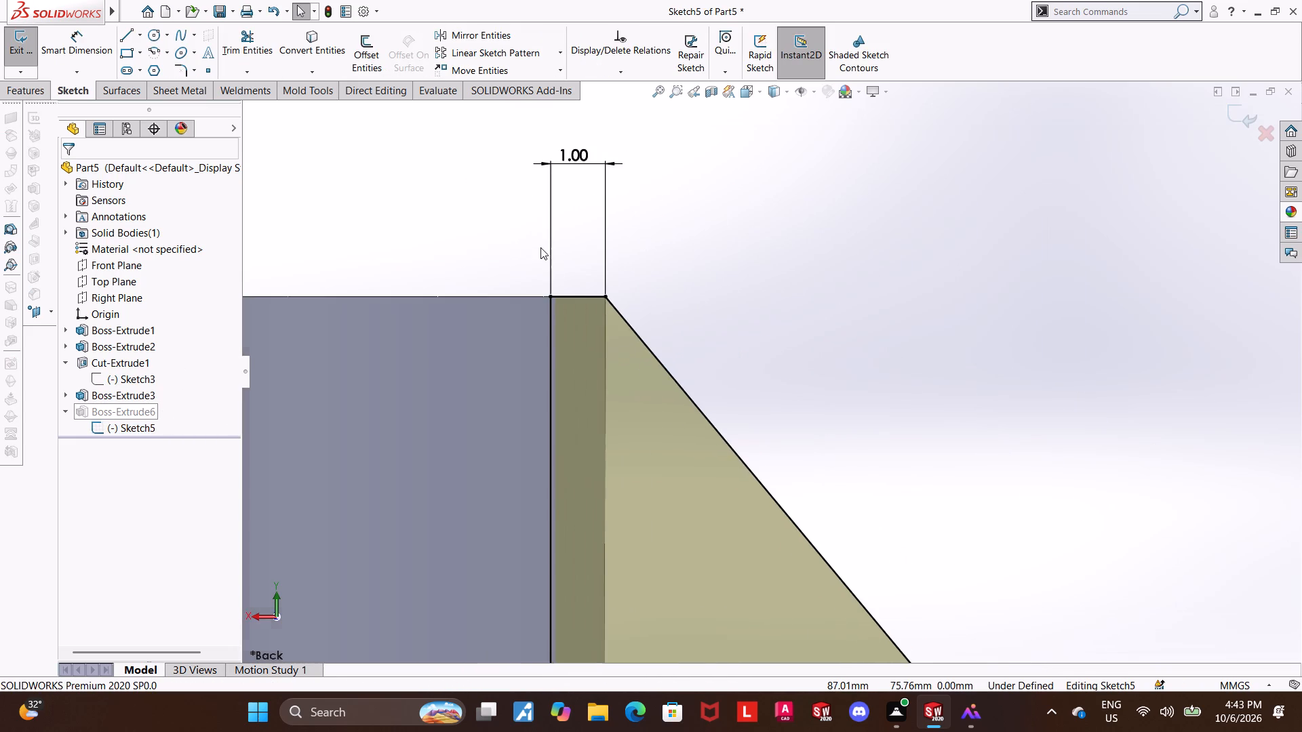
scroll(610, 301, down, 5)
scroll(825, 323, up, 8)
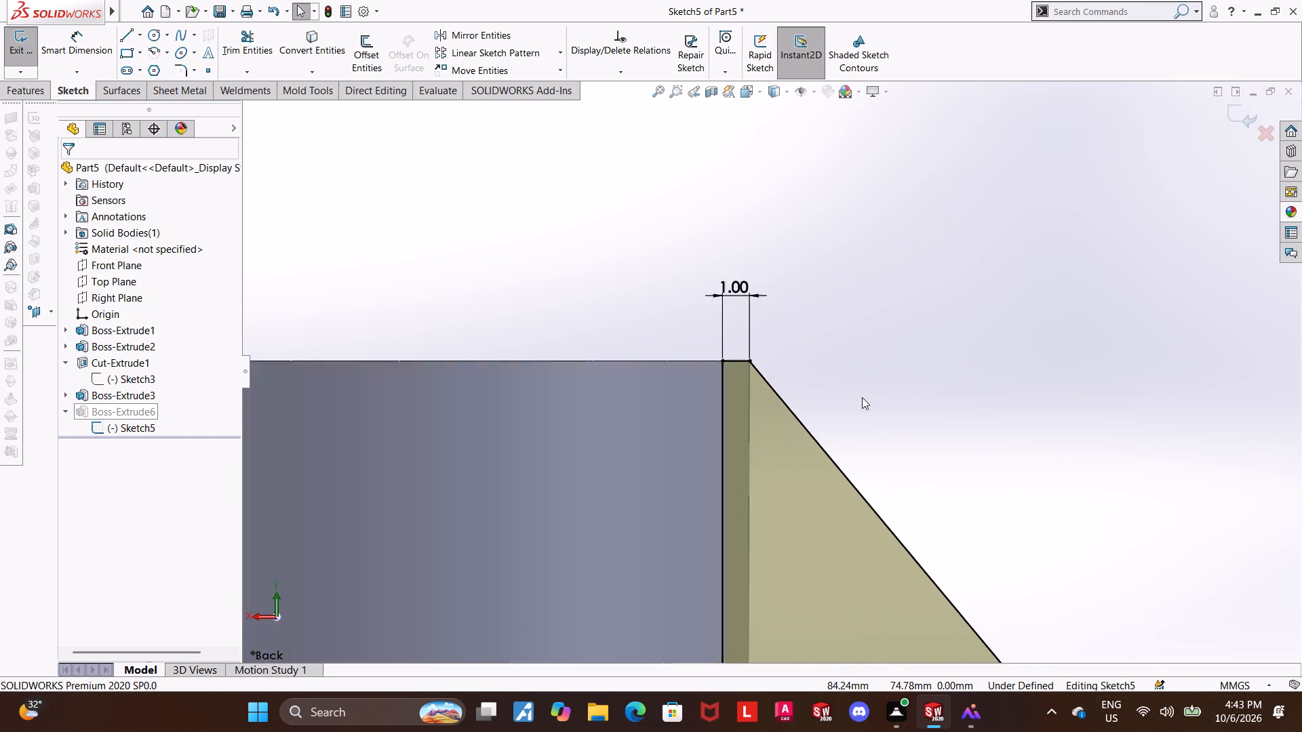
scroll(862, 397, up, 2)
middle_drag(863, 402, 825, 423)
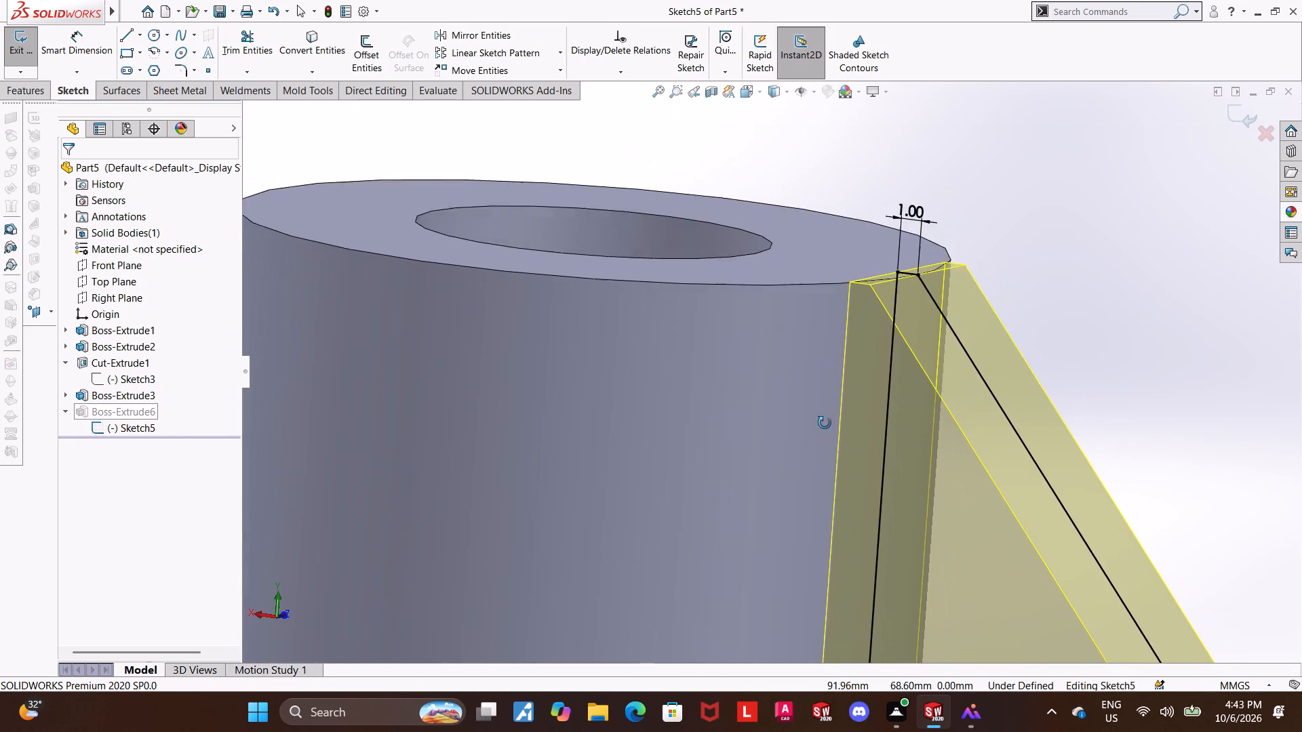
middle_drag(825, 423, 846, 424)
click(745, 97)
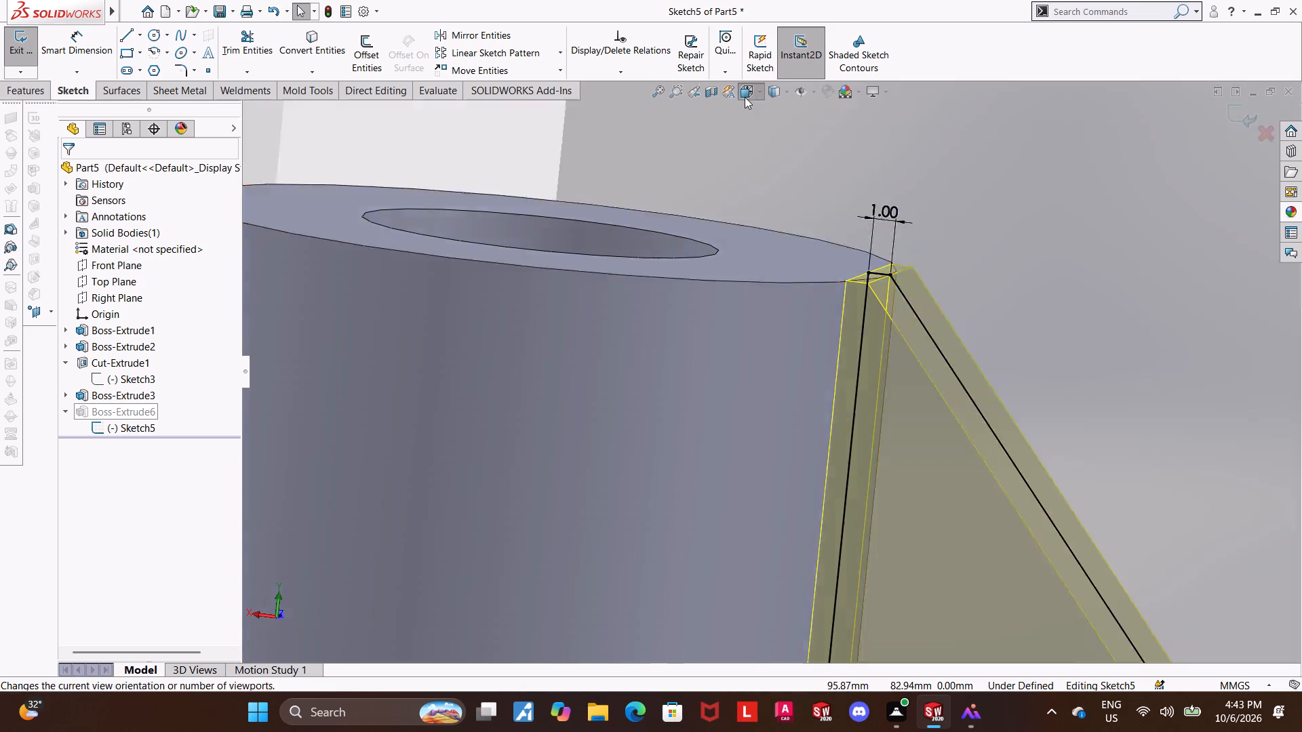
click(586, 452)
scroll(625, 250, down, 3)
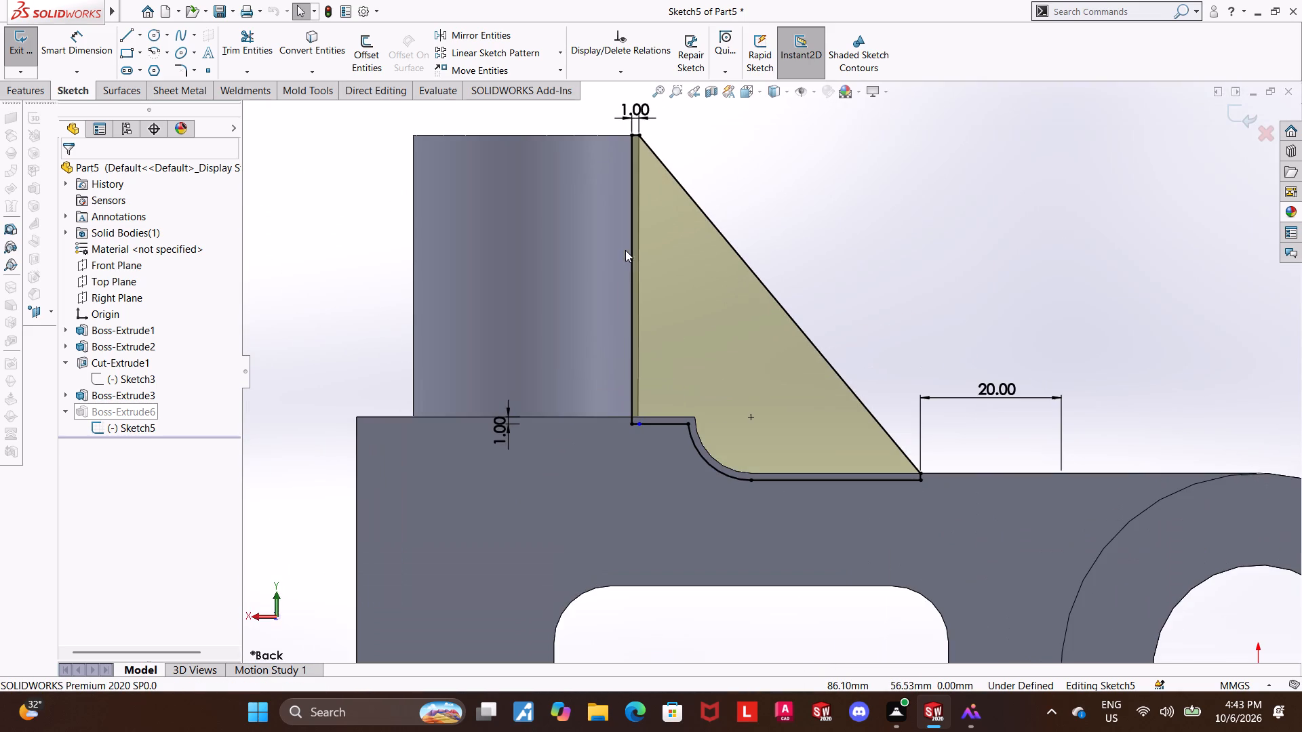
scroll(647, 134, down, 2)
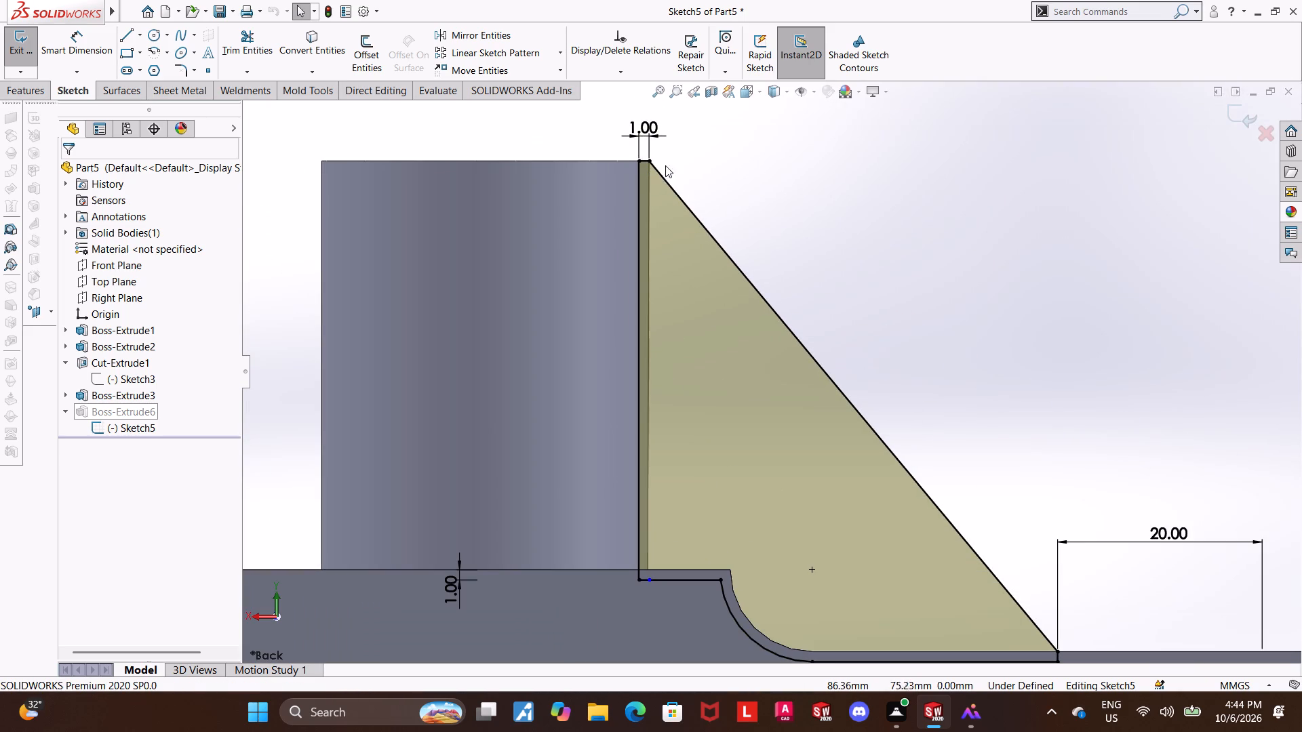
middle_drag(669, 157, 669, 220)
scroll(667, 140, down, 3)
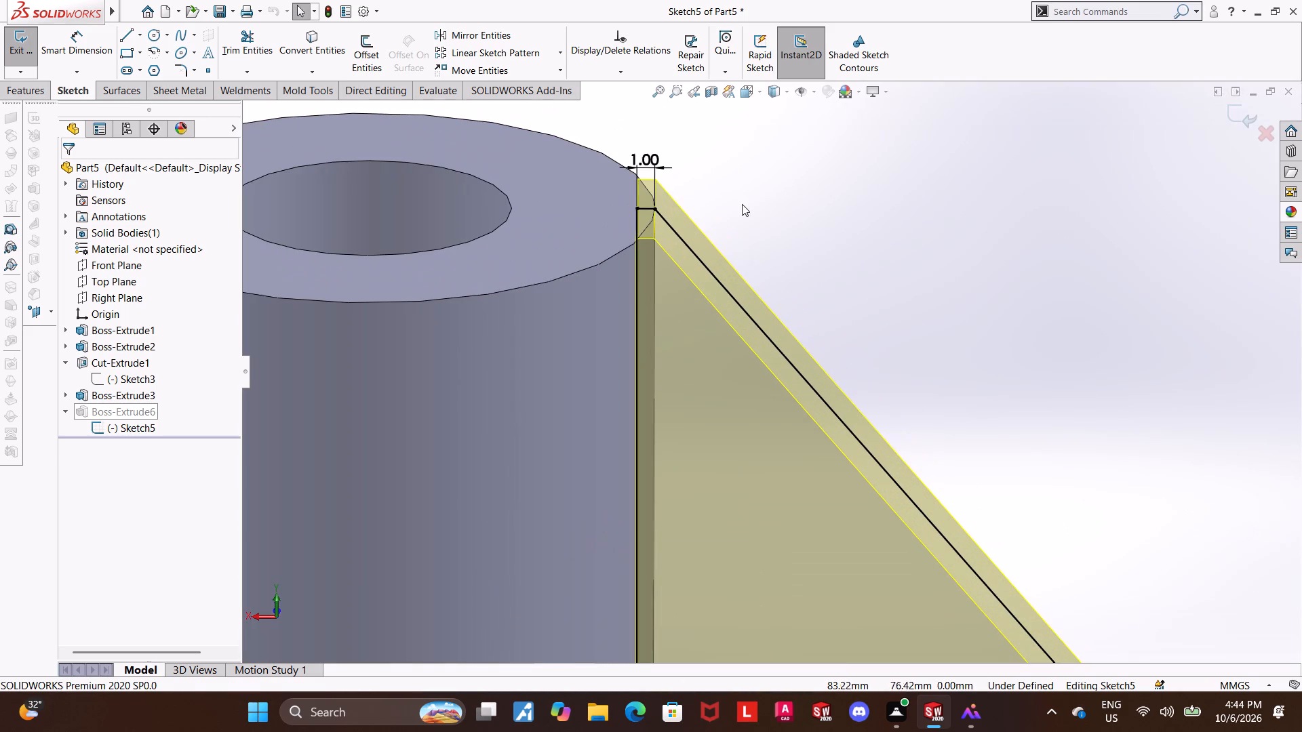
click(770, 216)
scroll(787, 250, up, 2)
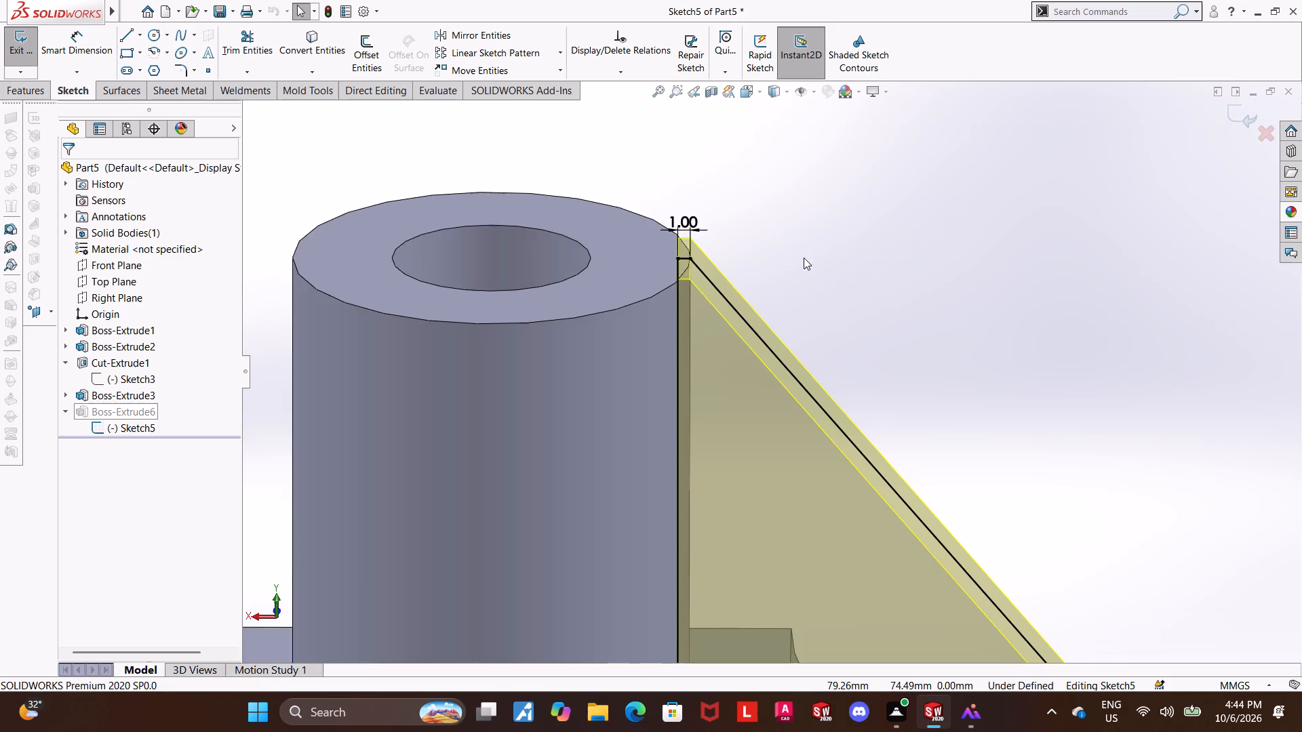
middle_drag(796, 251, 794, 236)
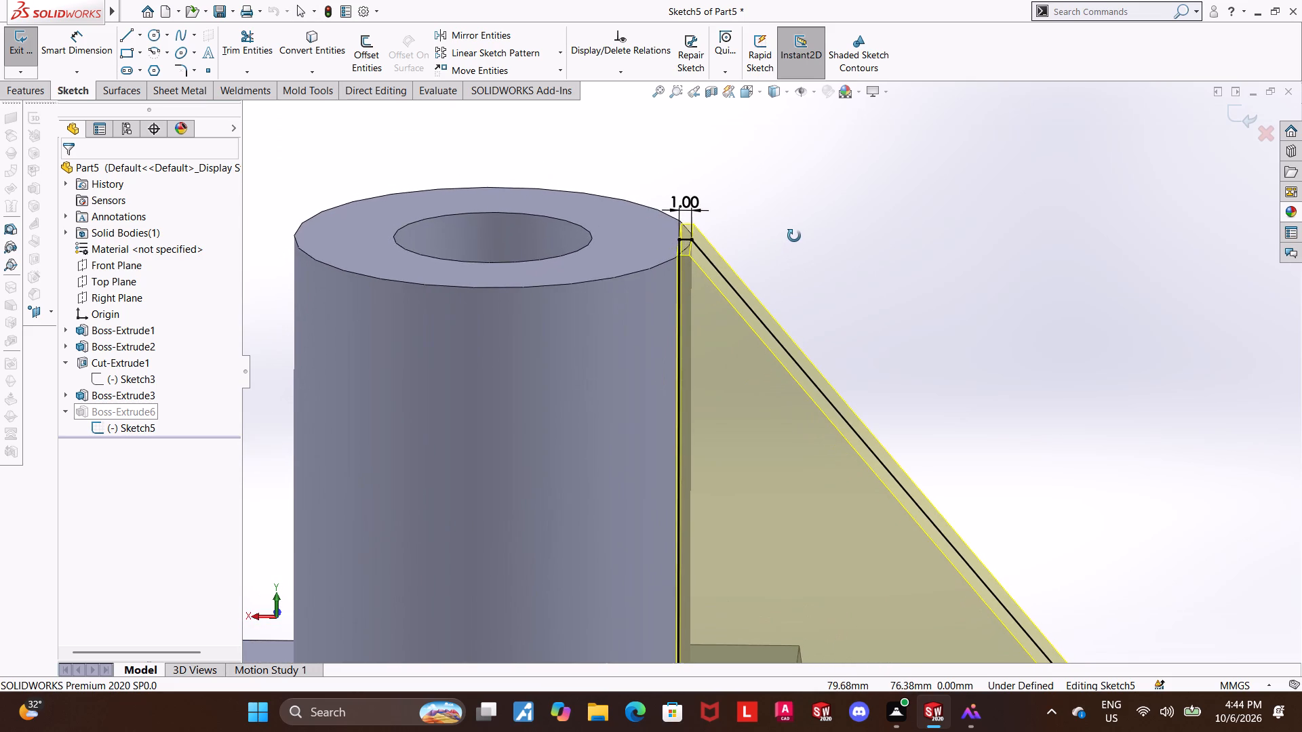
middle_drag(794, 236, 796, 237)
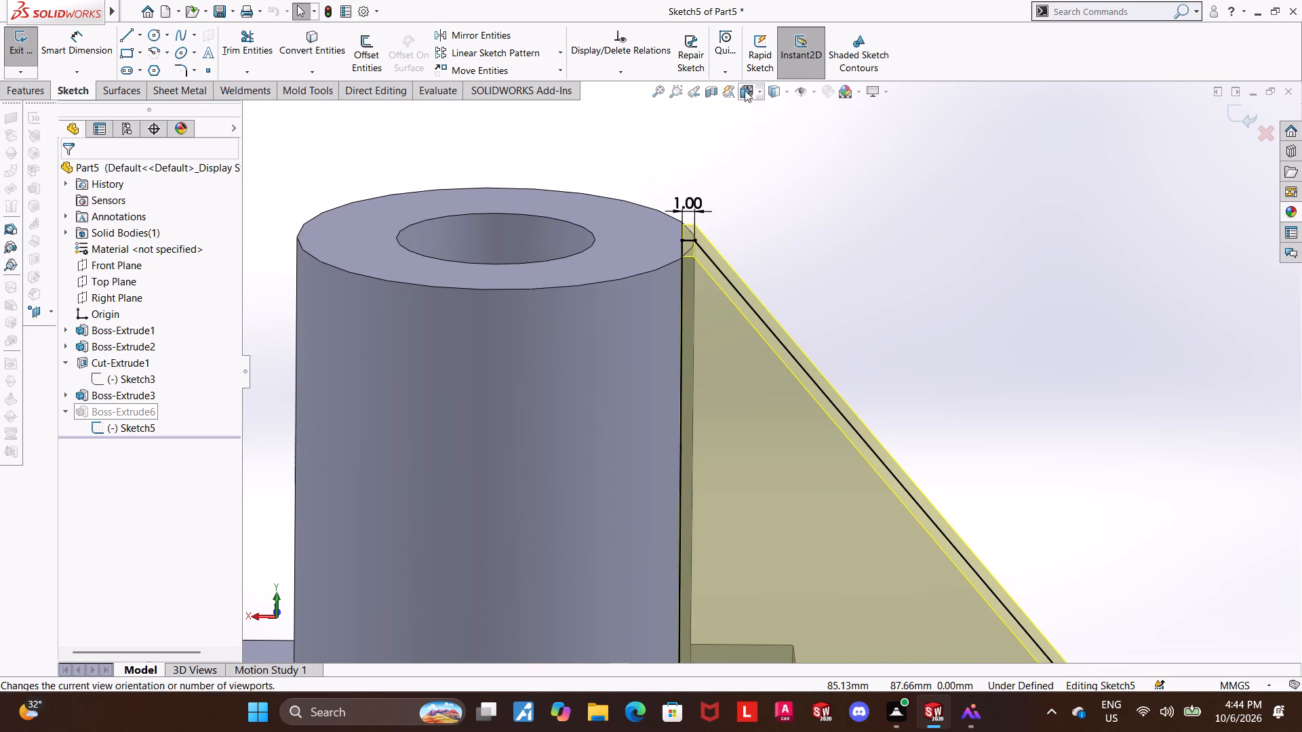
click(745, 90)
click(573, 411)
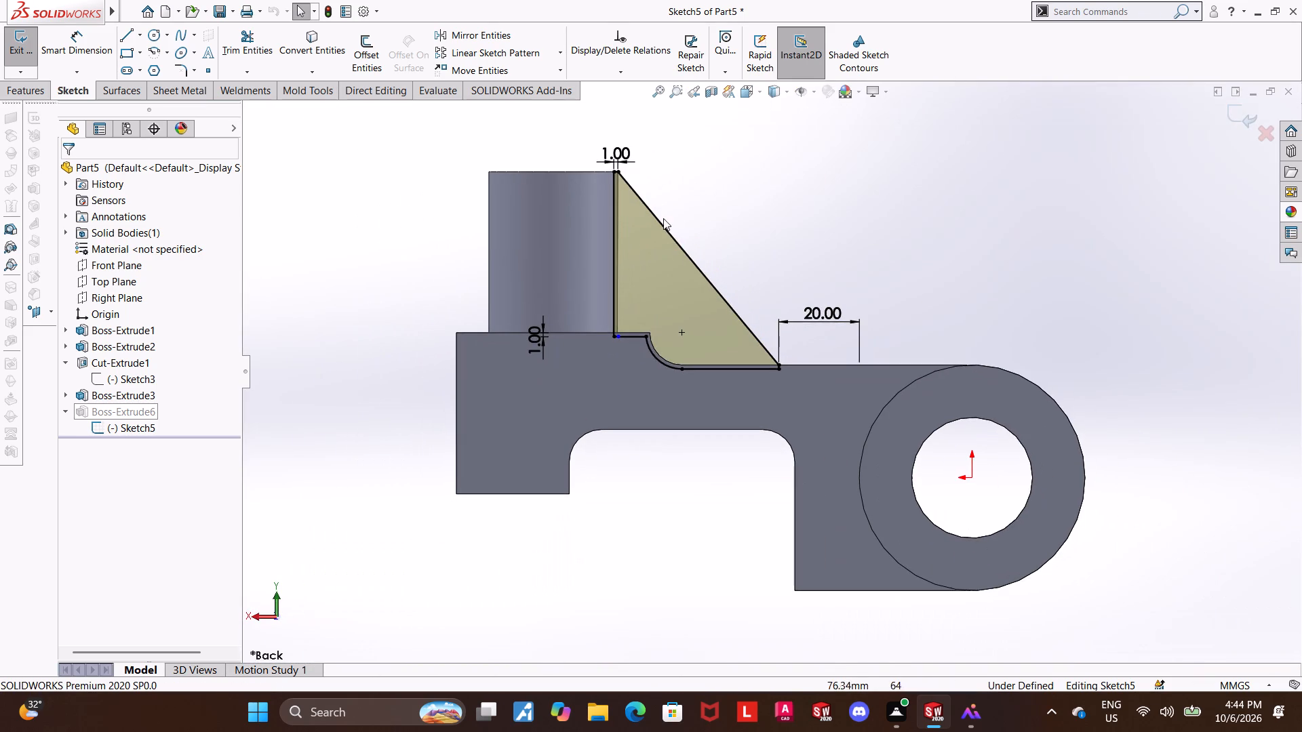
Set the dimension of the short line at the top of the rib profile to 0.5 mm.
scroll(615, 237, down, 4)
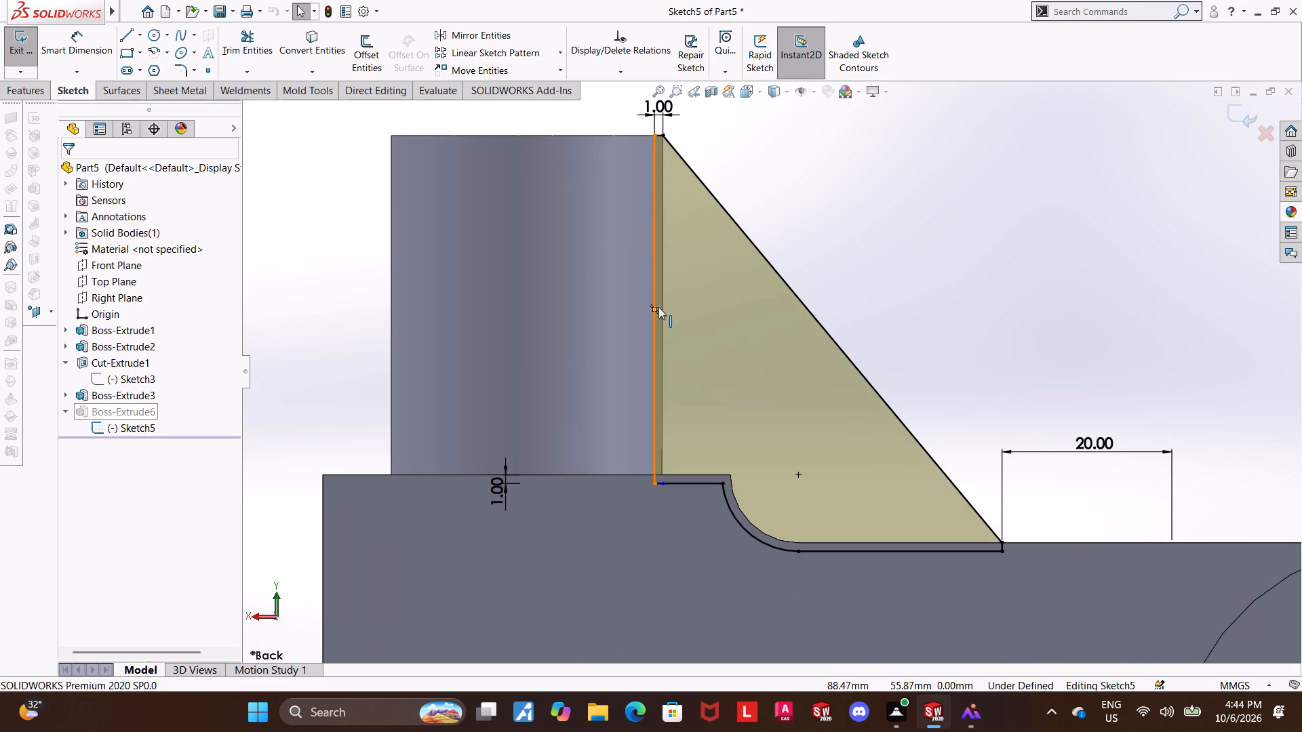
click(661, 119)
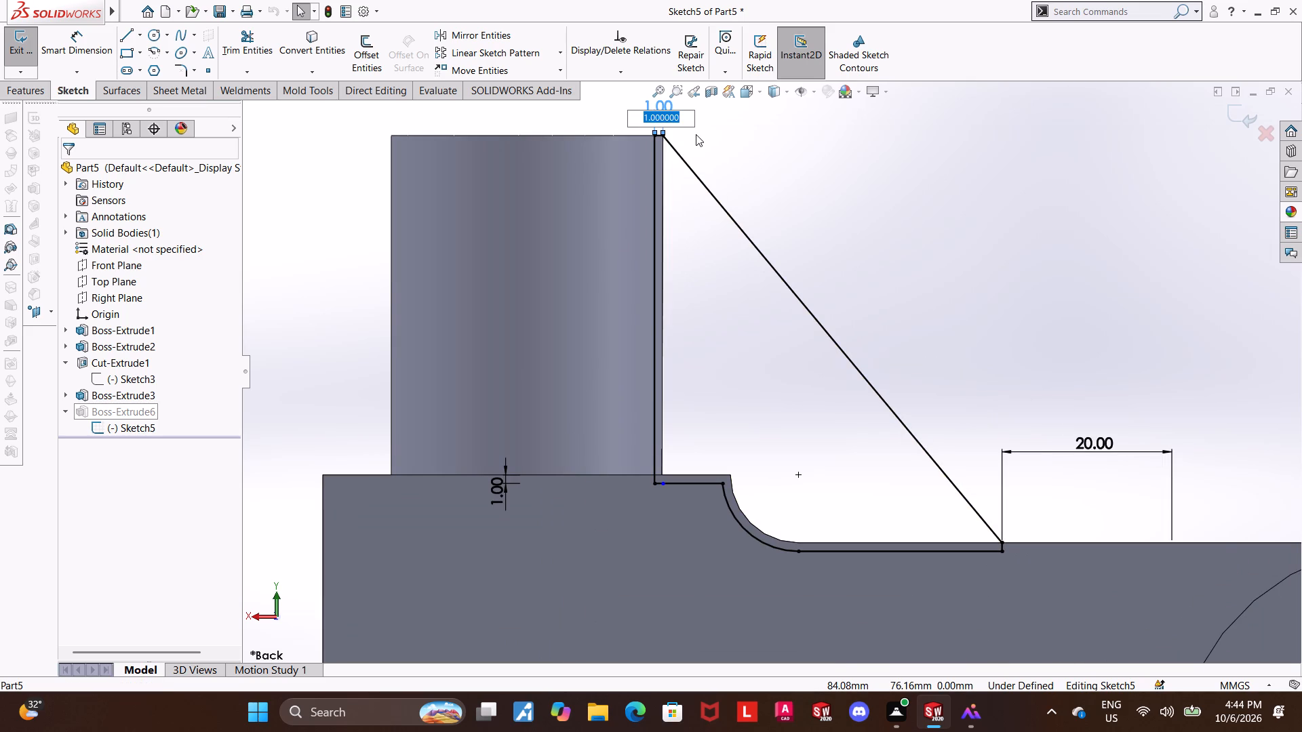
text(0.5)
key(Return)
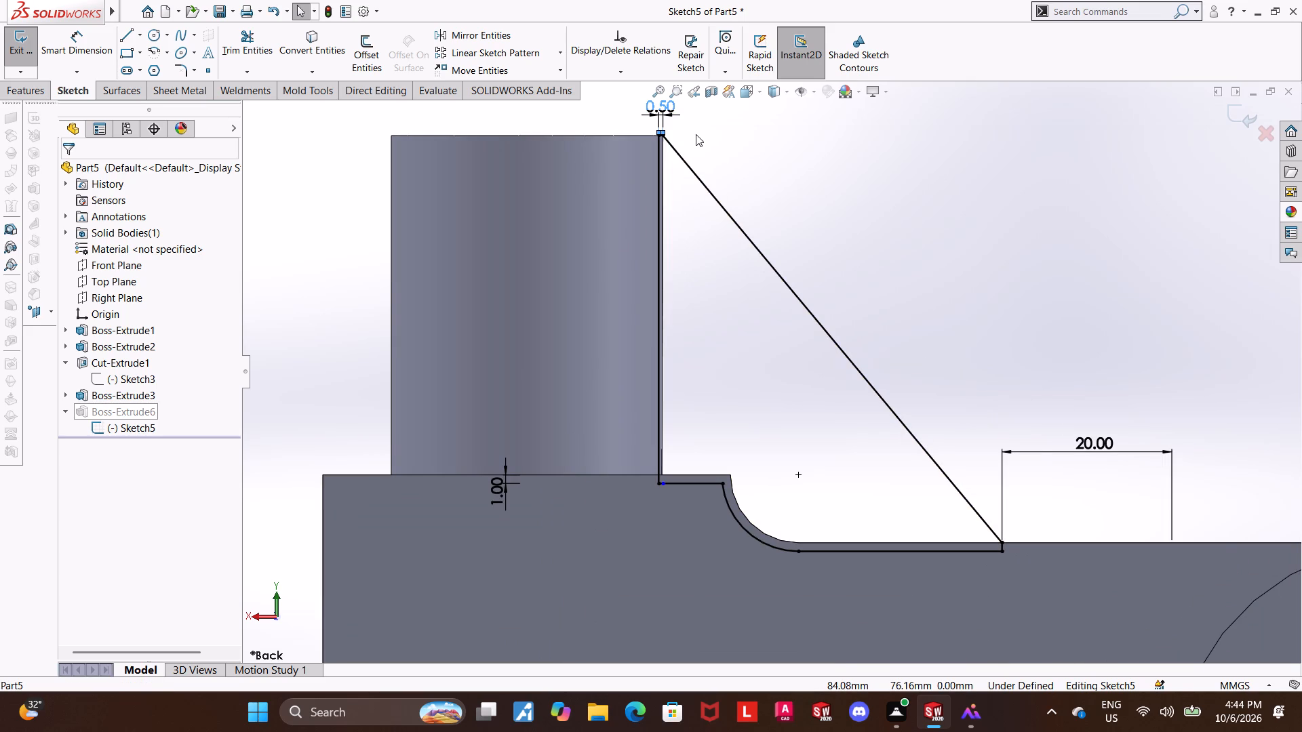
Close the rib's sketch and examine from above how the rebuilt rib meets the boss's curved outer face.
click(925, 176)
click(1242, 117)
middle_drag(805, 185, 809, 192)
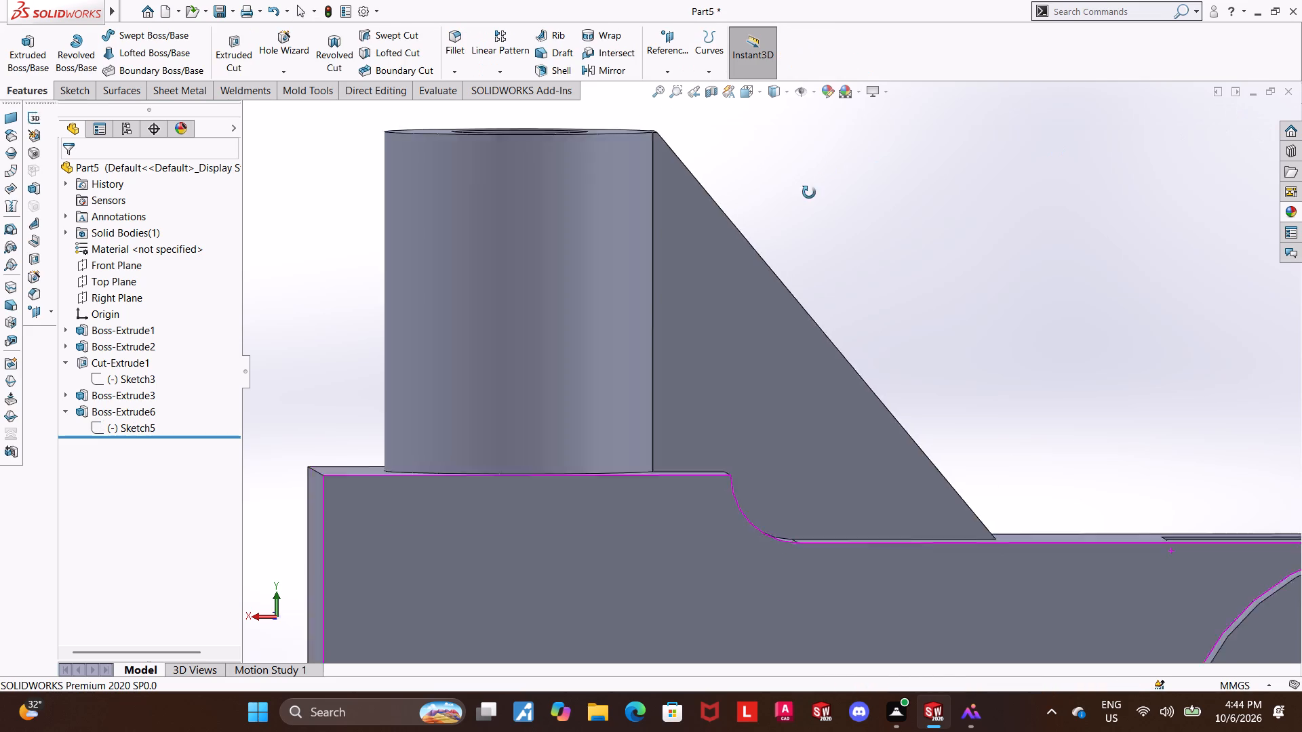
middle_drag(809, 192, 816, 280)
scroll(672, 123, up, 3)
middle_drag(698, 140, 704, 210)
scroll(766, 342, down, 3)
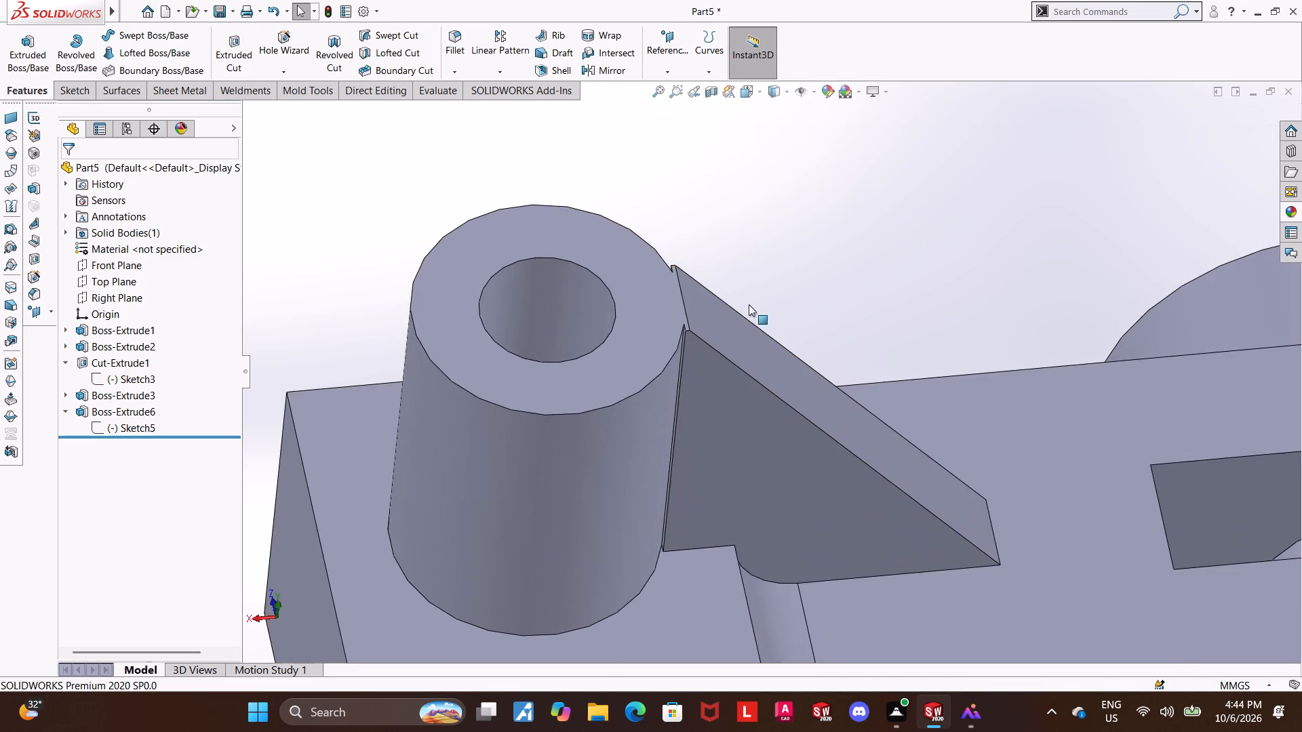
middle_drag(738, 291, 730, 249)
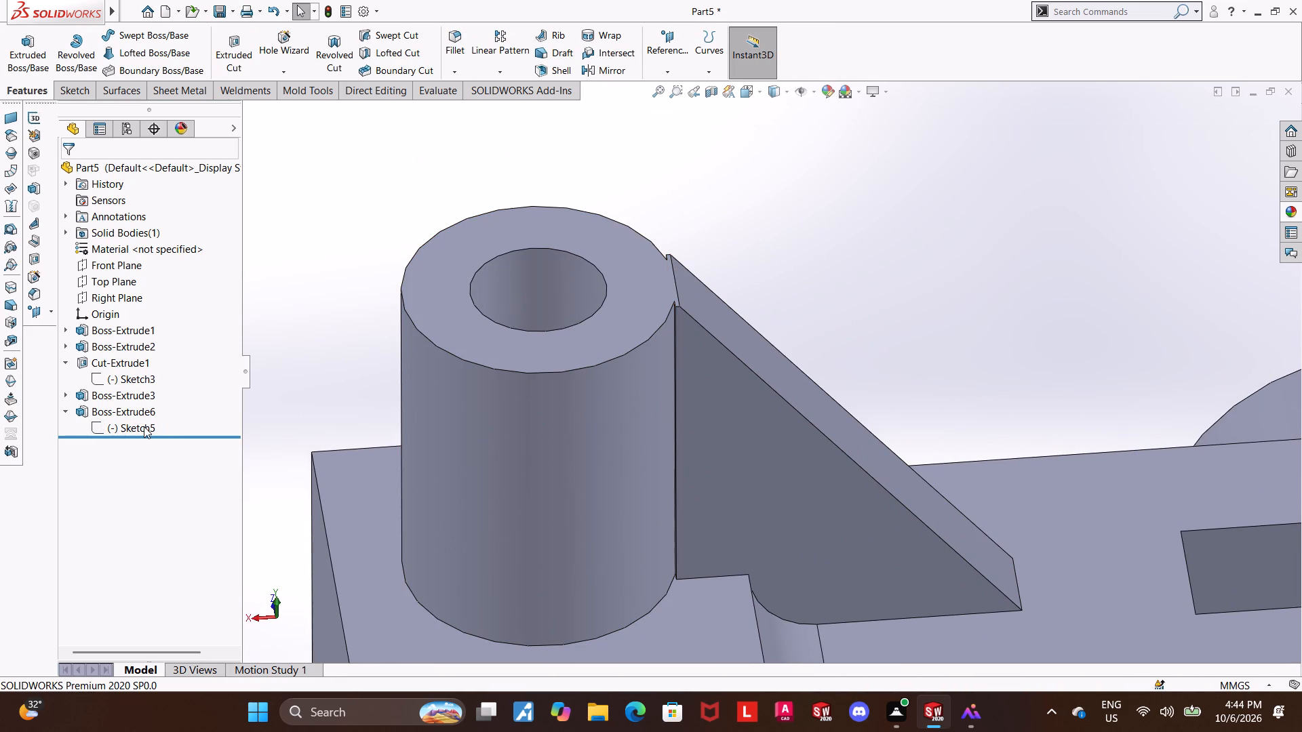
Reopen the extruded rib's sketch for editing, viewed square to its plane.
click(144, 426)
click(193, 407)
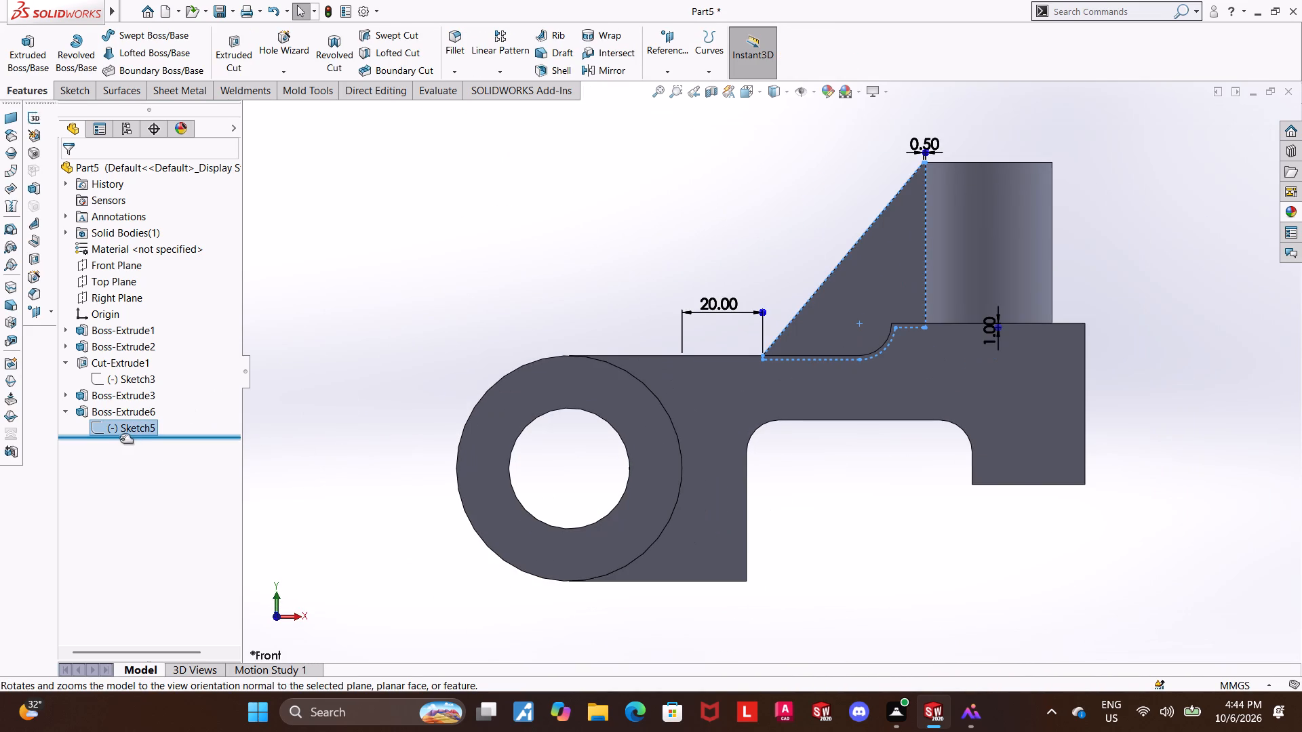
click(115, 426)
click(132, 386)
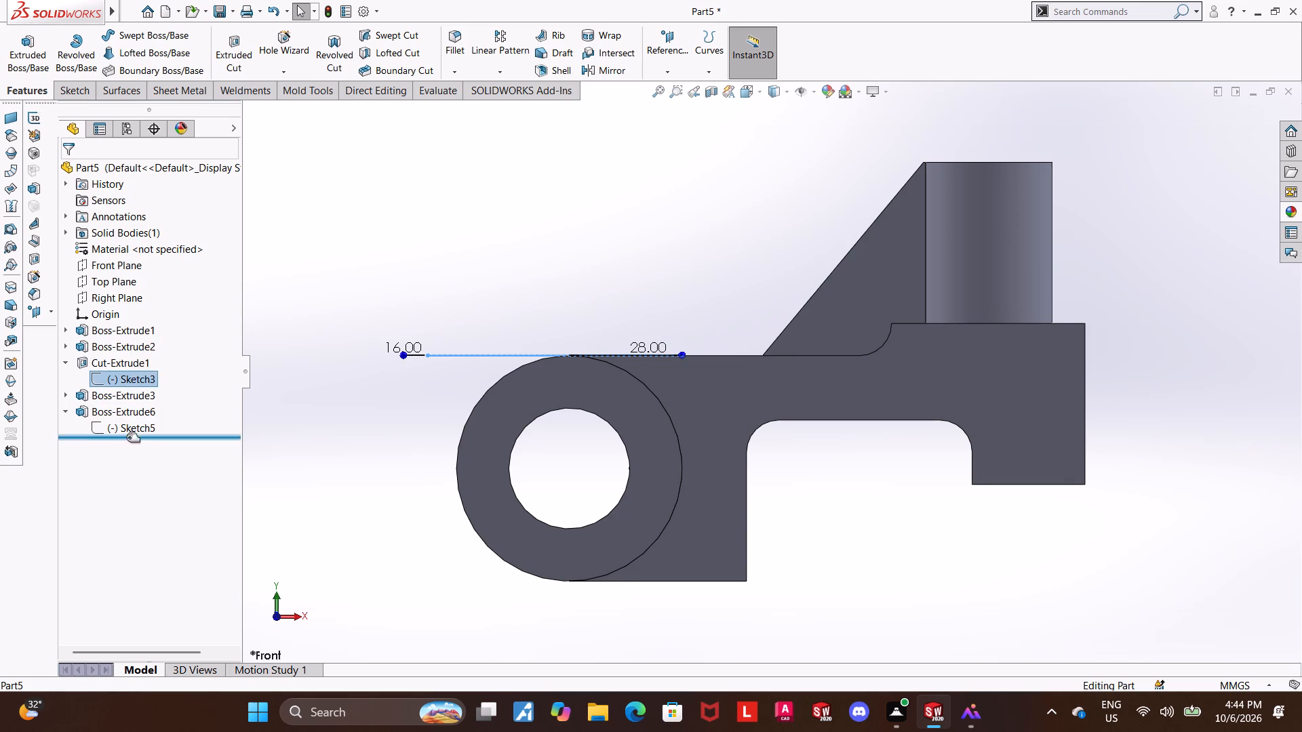
click(130, 429)
click(140, 388)
Set the dimension of the short line at the top of the rib profile to 1 mm.
scroll(1036, 145, down, 2)
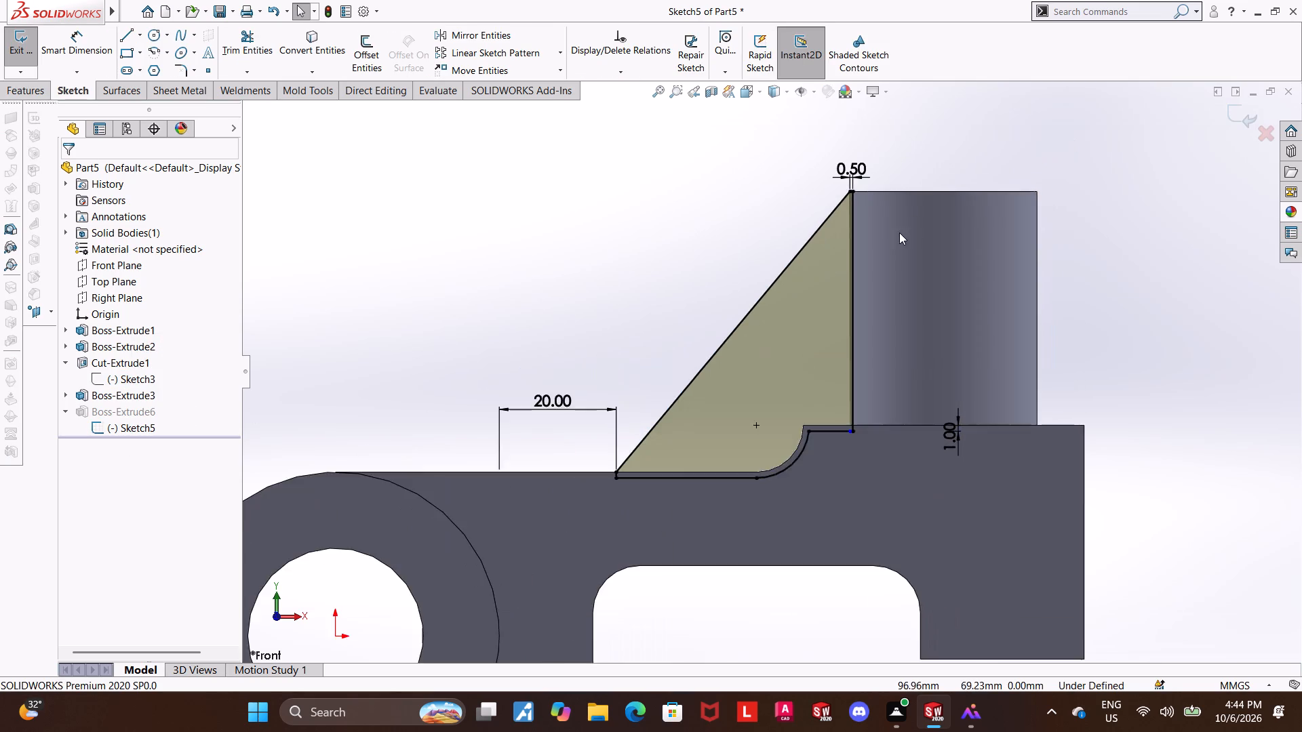
scroll(899, 232, down, 3)
scroll(816, 215, down, 3)
drag(771, 216, 778, 218)
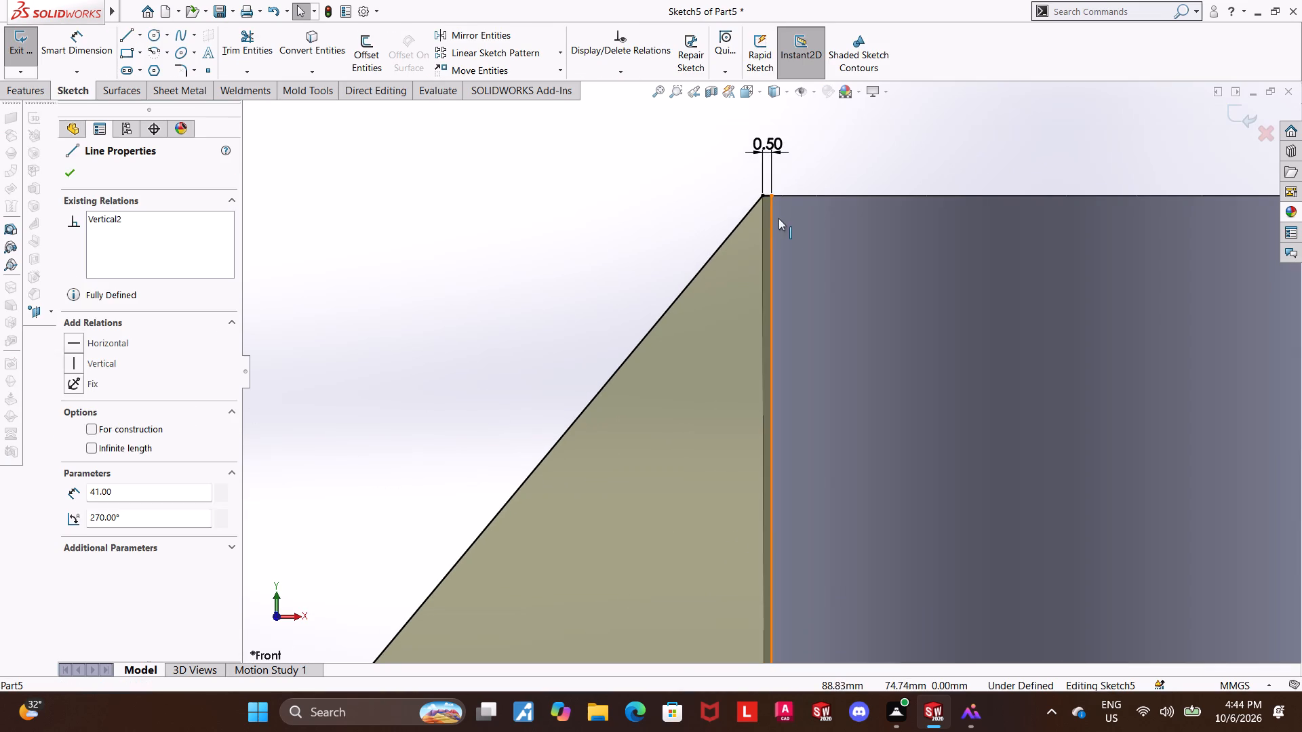
drag(778, 218, 797, 222)
key(Escape)
double_click(774, 144)
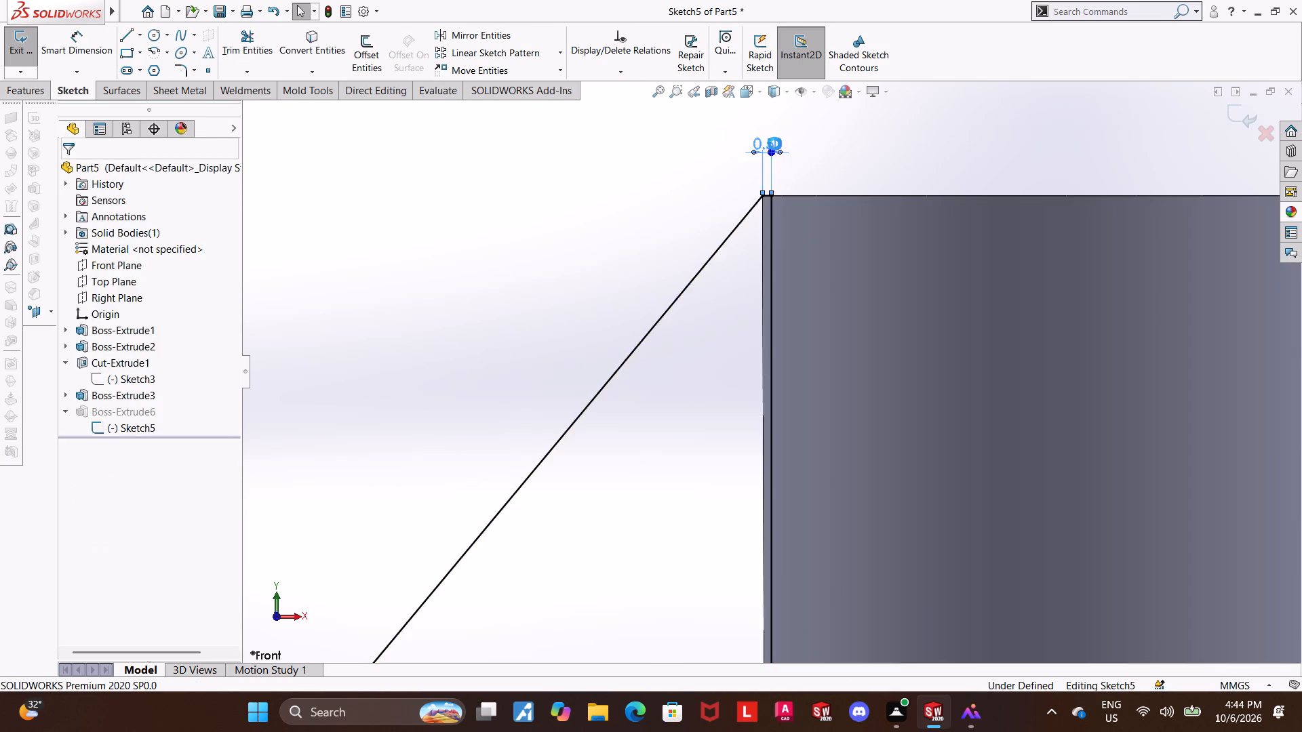
key(1)
key(Return)
key(Escape)
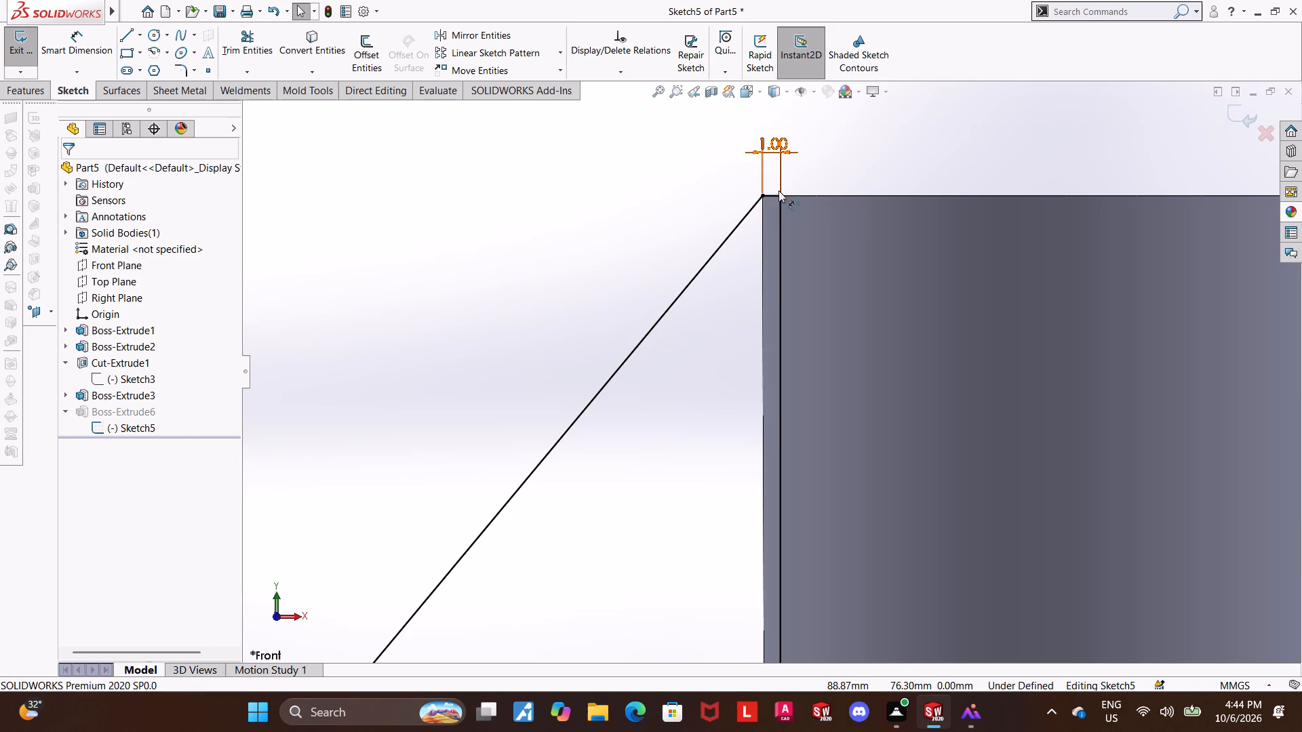
Add a Coincident relation between the top end of the rib profile's sloped line and the boss's silhouette edge.
click(763, 199)
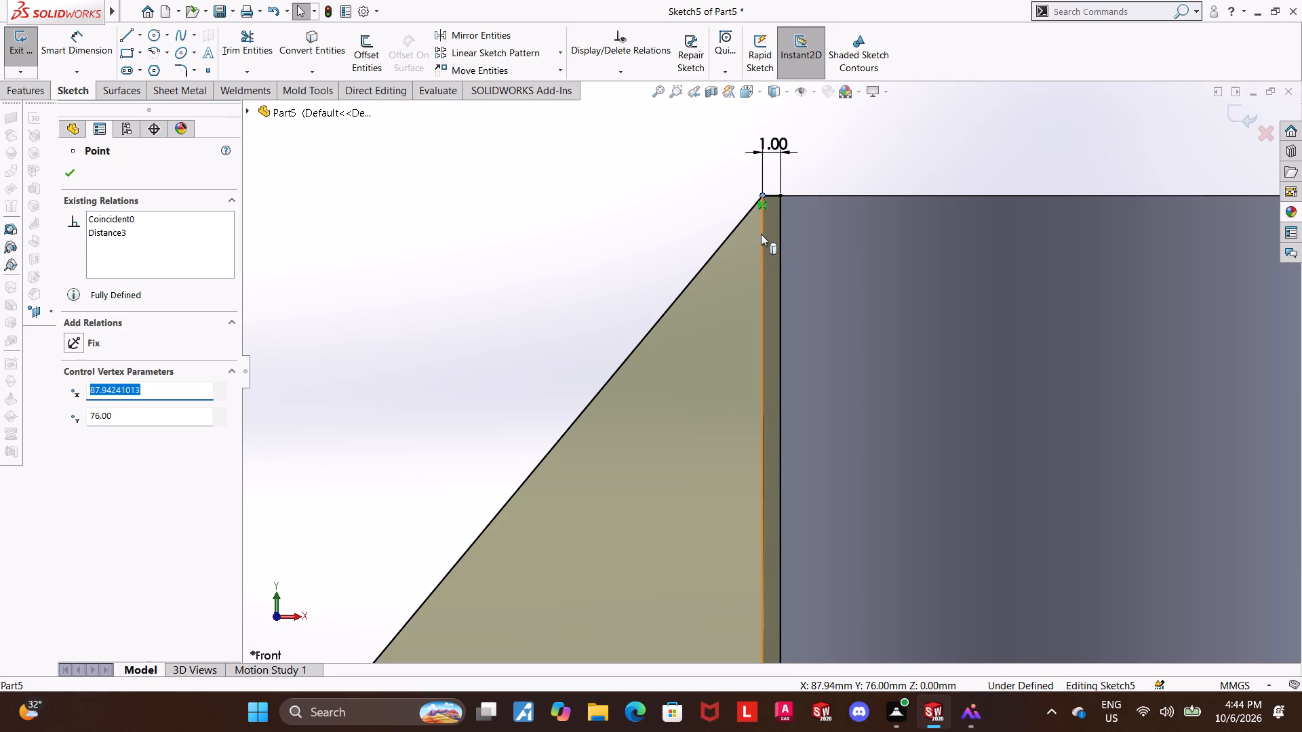
ctrl+click(764, 234)
click(685, 178)
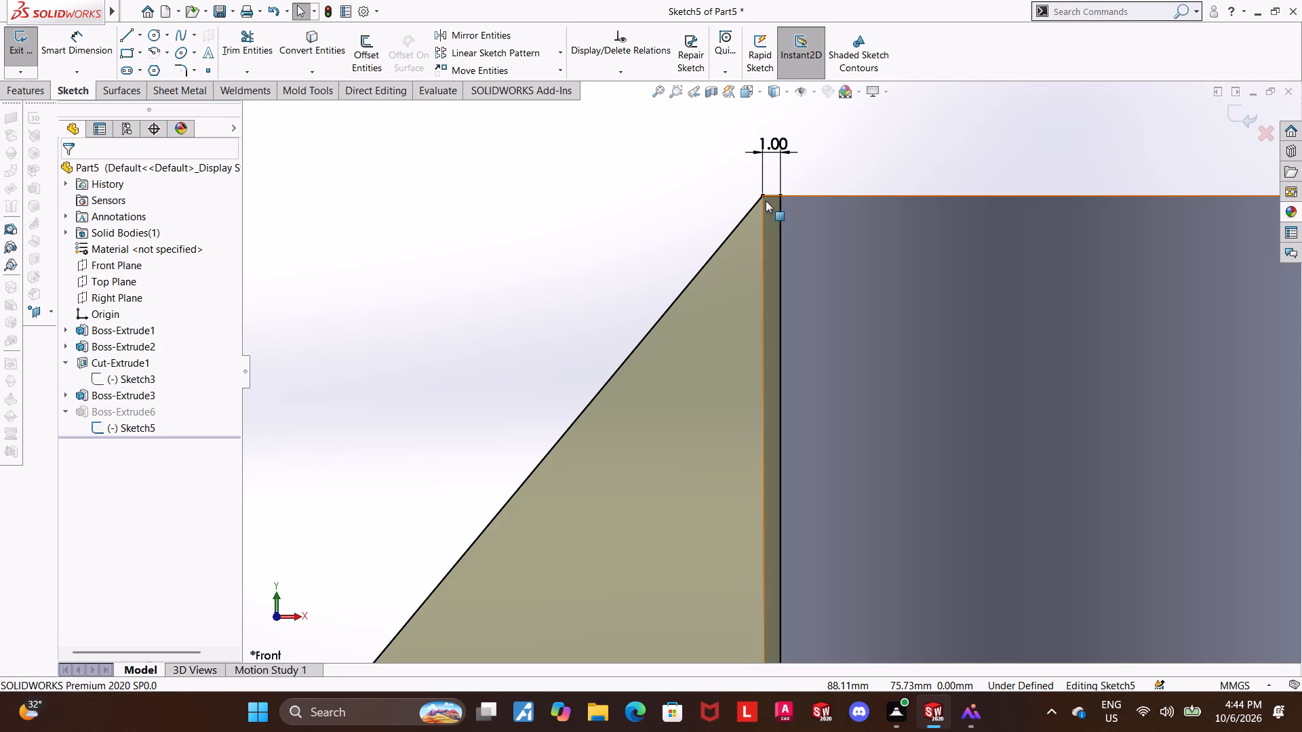
click(764, 198)
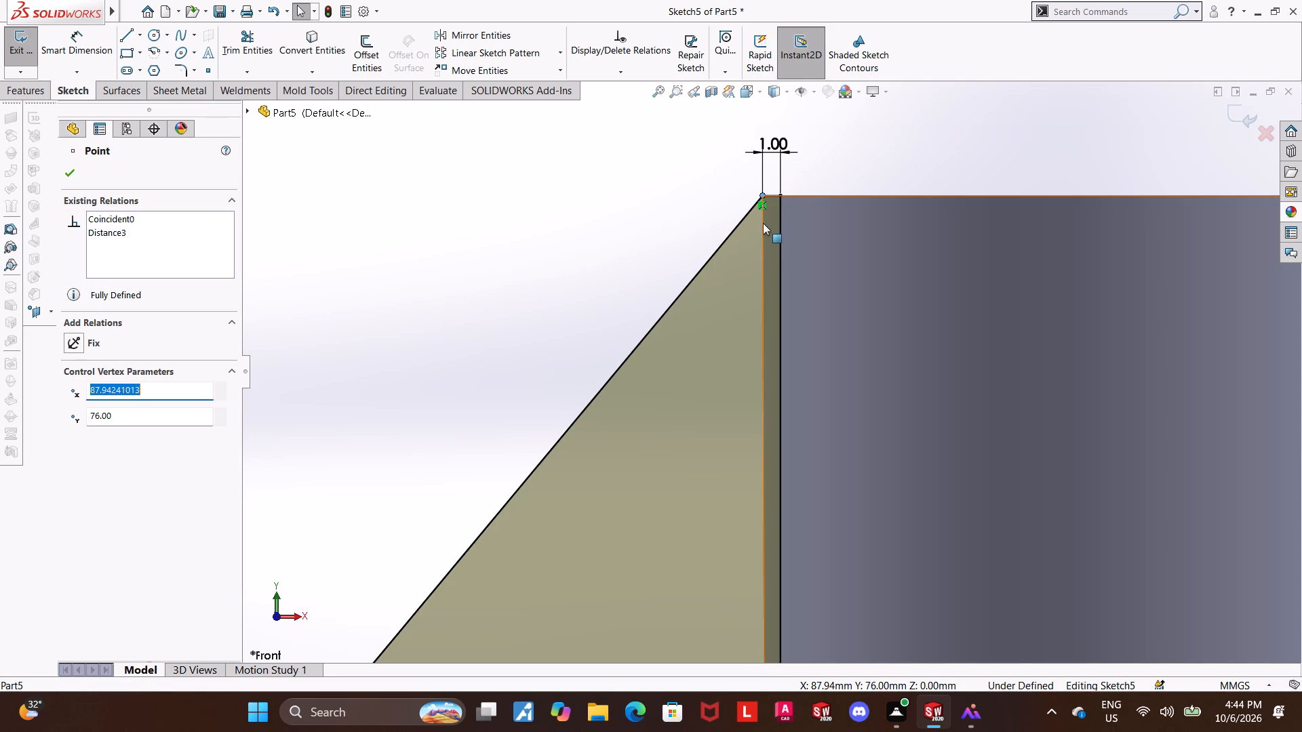
ctrl+click(761, 223)
click(72, 431)
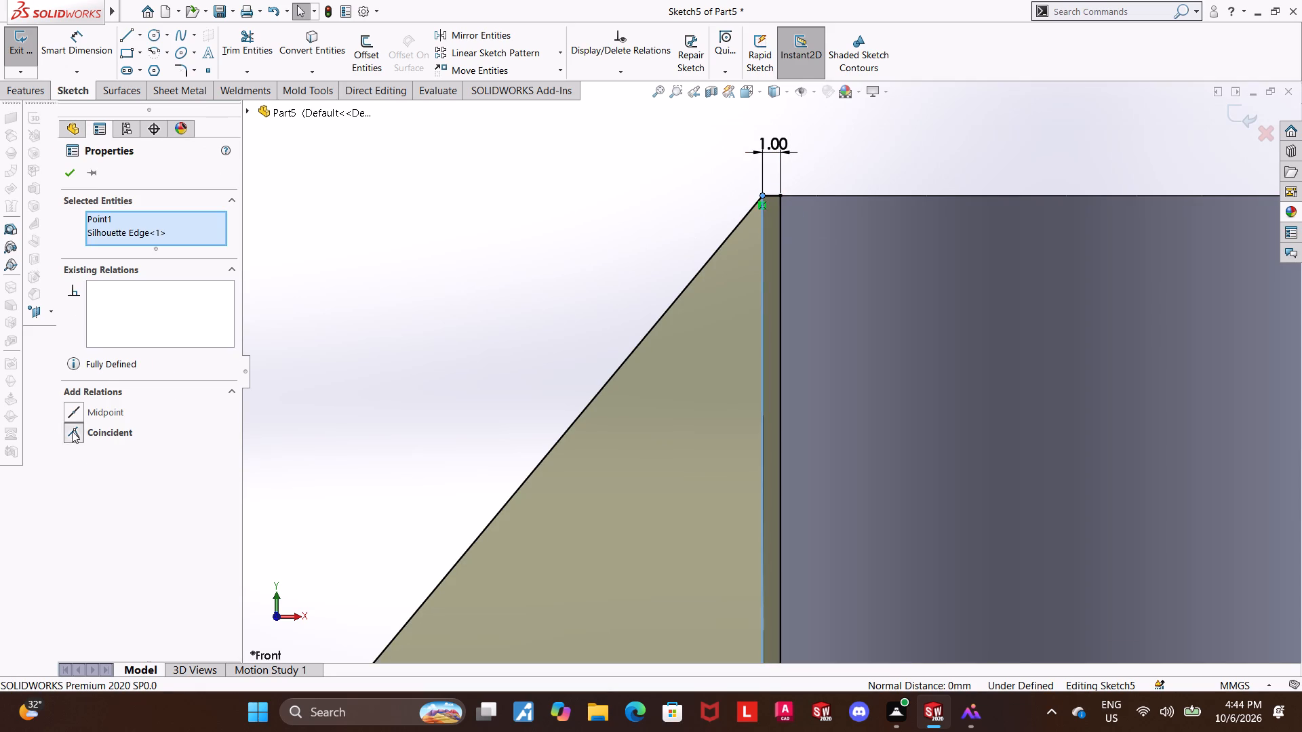
click(551, 311)
Examine from several angles how the rib's preview overlaps the boss's top rim and outer face.
scroll(558, 283, up, 5)
middle_drag(698, 357, 728, 413)
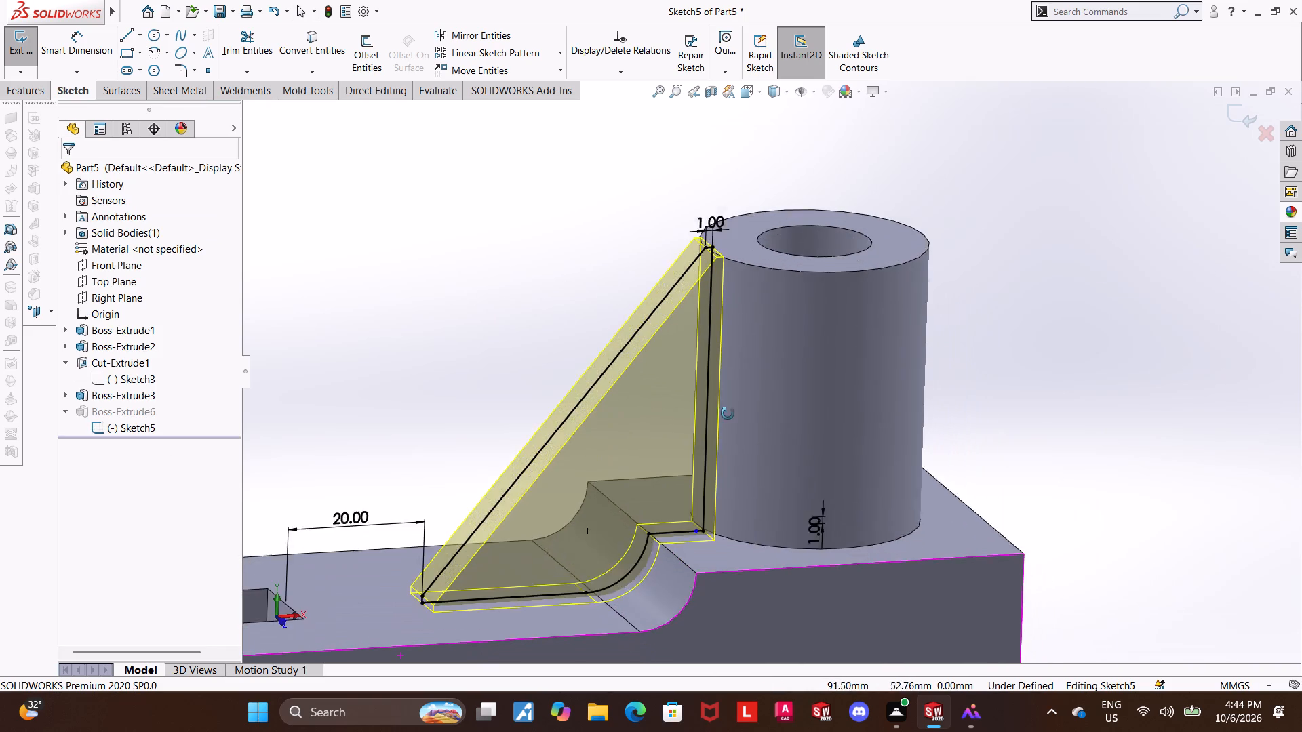
middle_drag(728, 413, 735, 447)
scroll(718, 197, down, 3)
scroll(752, 271, down, 4)
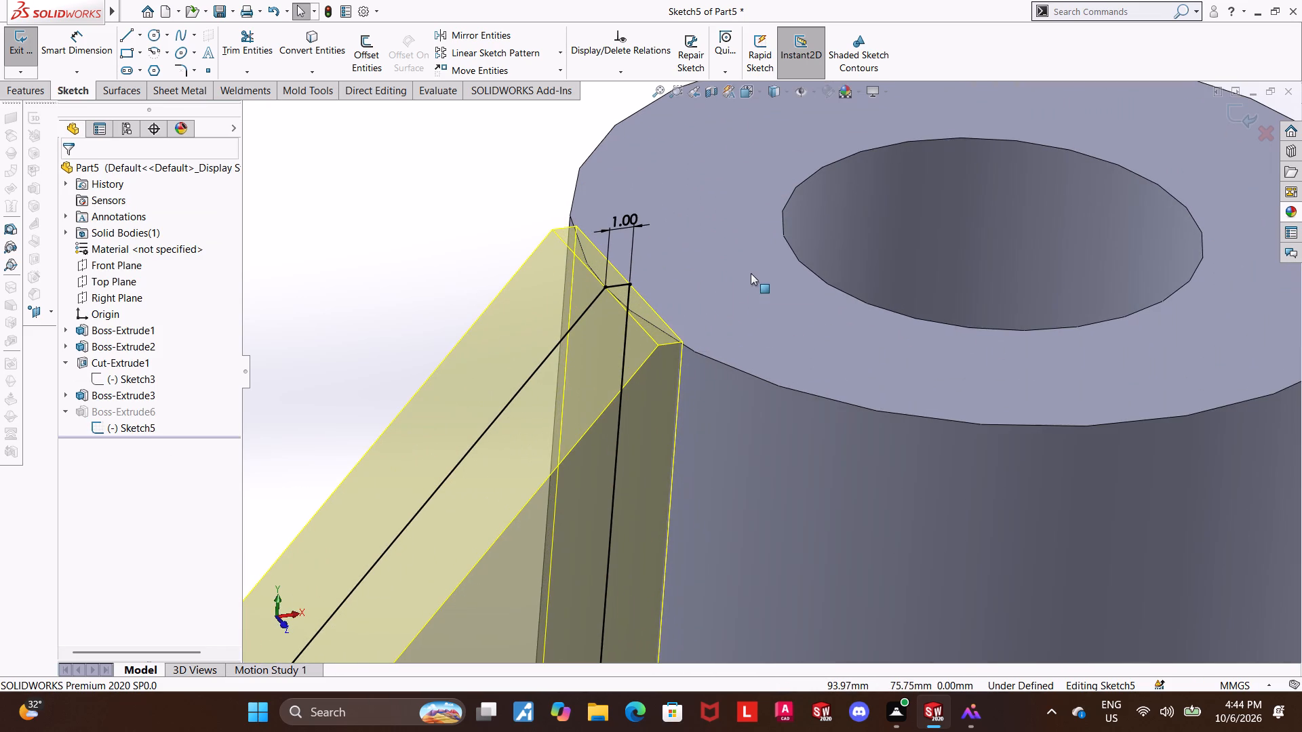
middle_drag(737, 281, 733, 414)
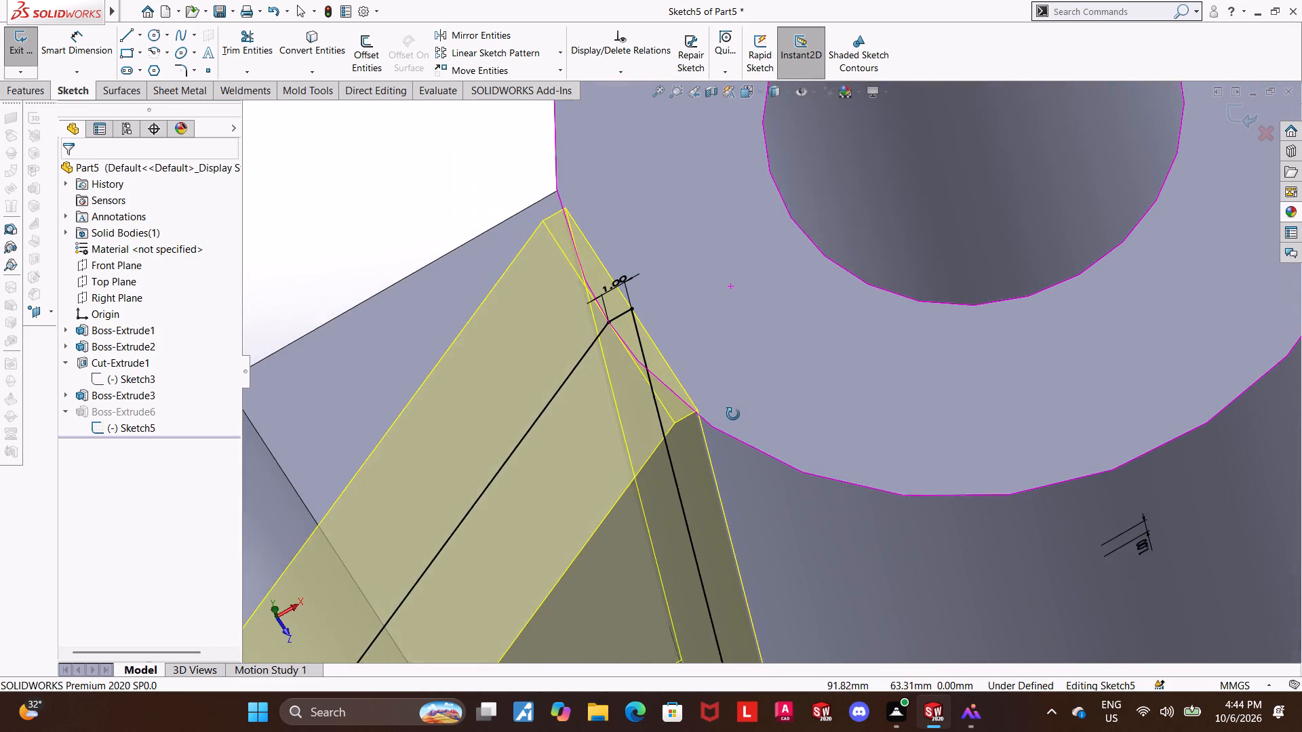
middle_drag(733, 414, 727, 326)
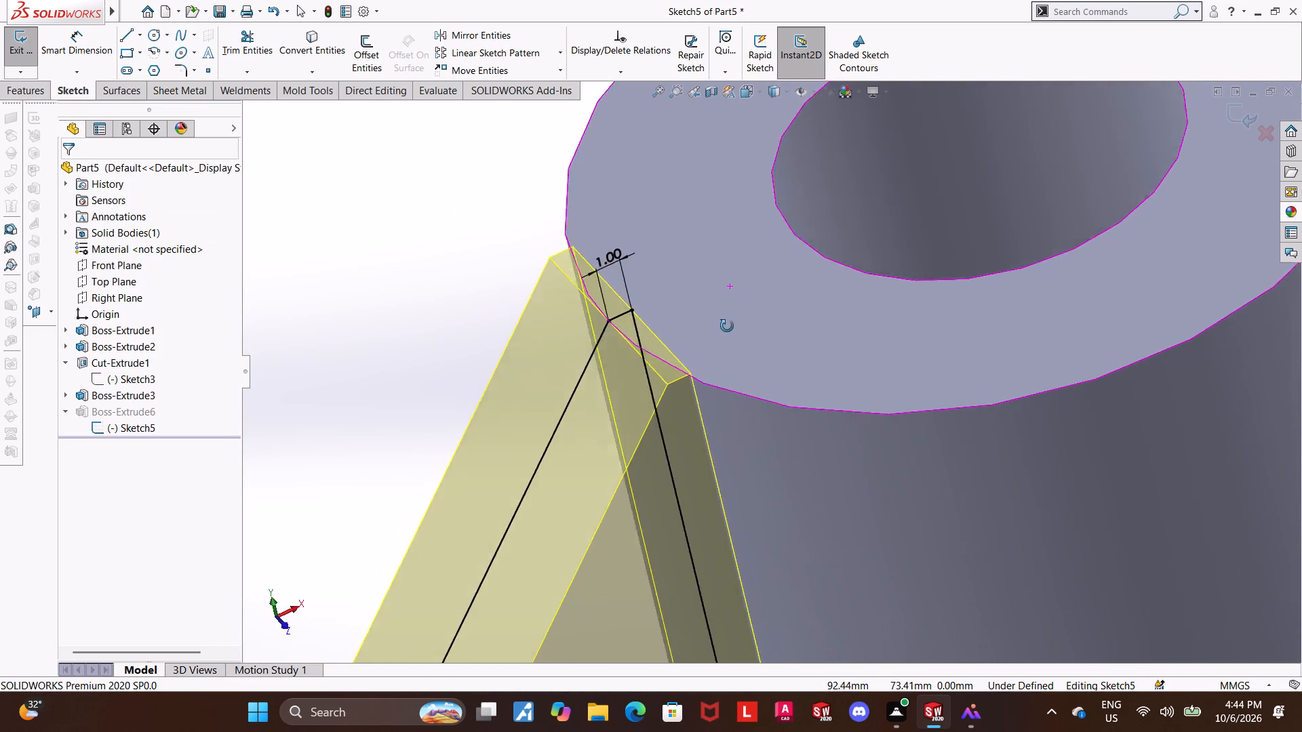
middle_drag(727, 326, 732, 293)
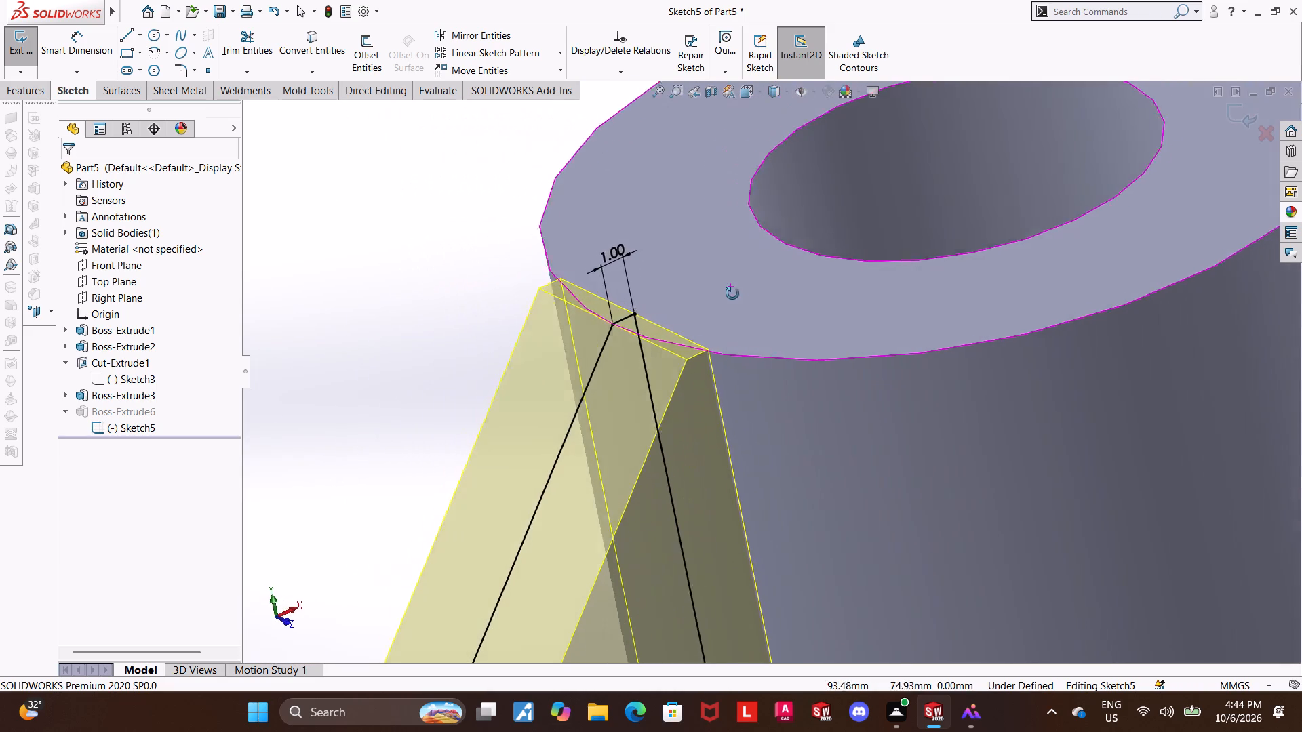
middle_drag(732, 293, 751, 214)
scroll(755, 270, up, 4)
middle_drag(739, 279, 681, 331)
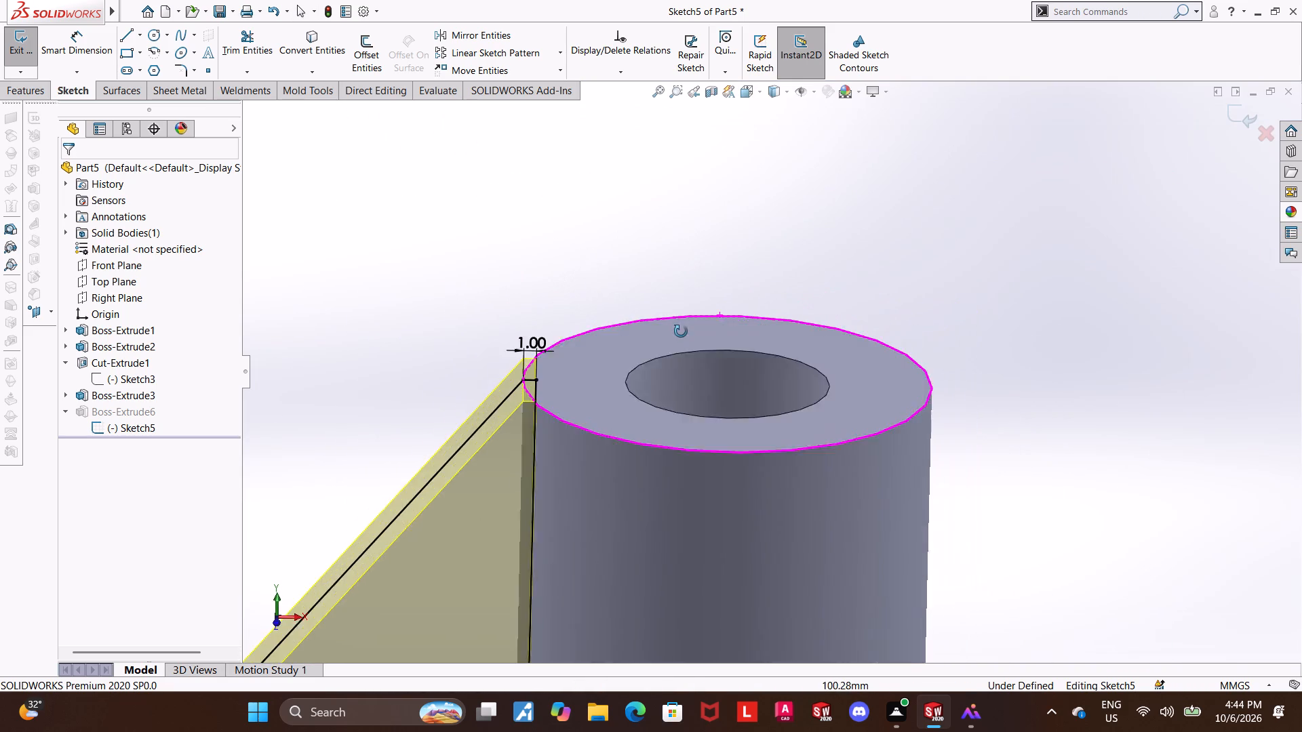
middle_drag(681, 331, 705, 345)
scroll(728, 354, up, 4)
middle_drag(726, 398, 774, 345)
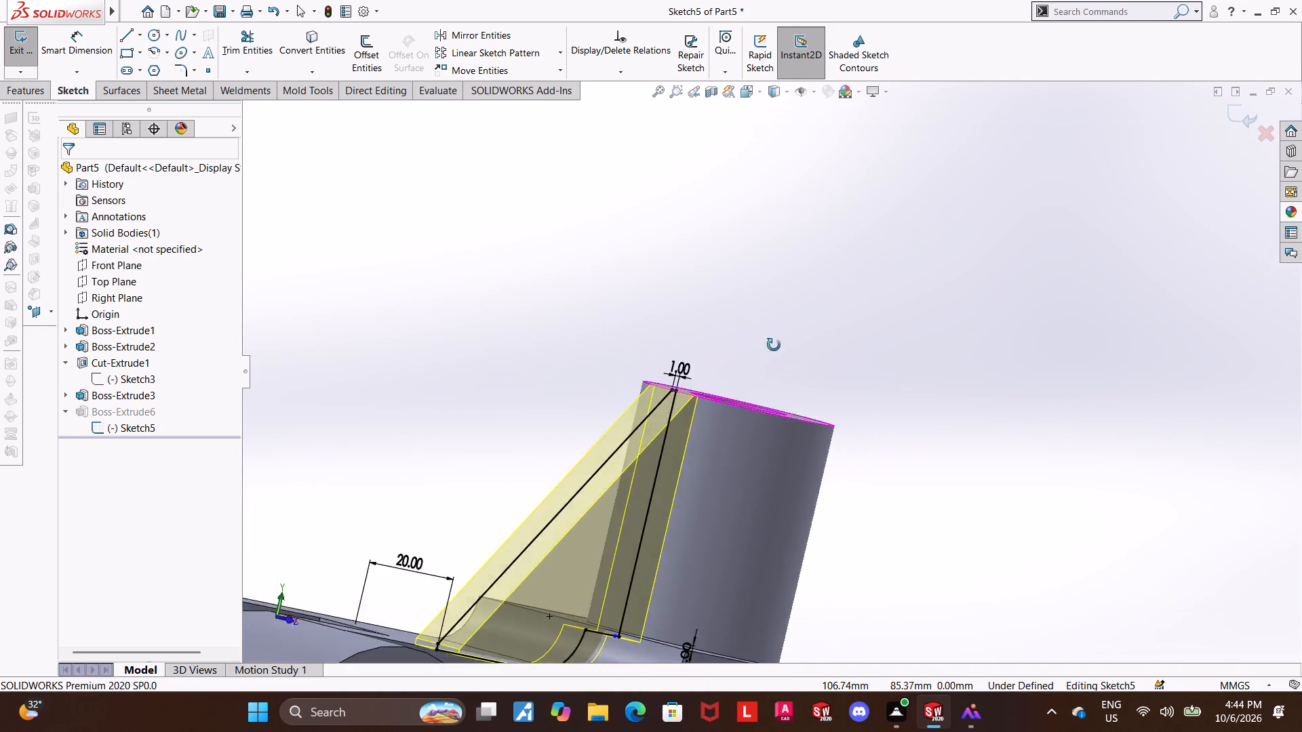
middle_drag(774, 345, 825, 465)
scroll(826, 465, up, 3)
middle_drag(766, 535, 808, 545)
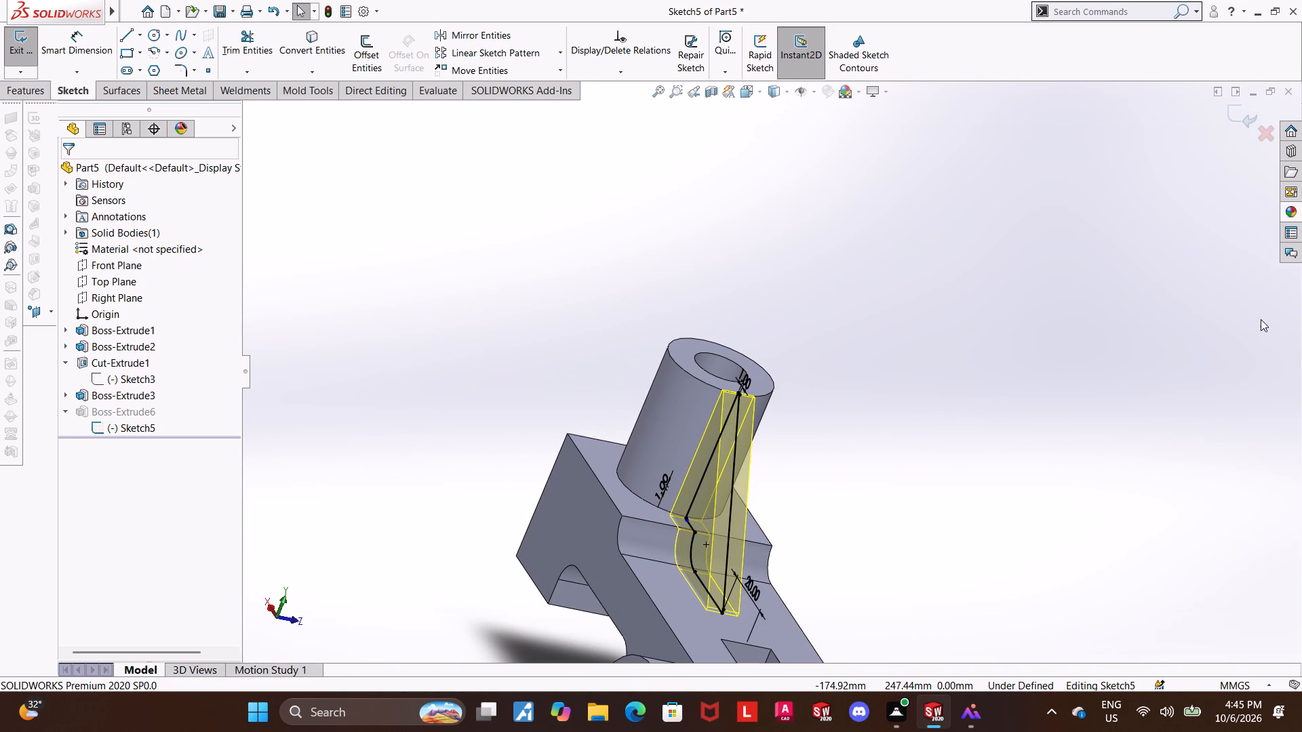
Exit the rib's sketch and return to the part.
click(1271, 142)
click(655, 361)
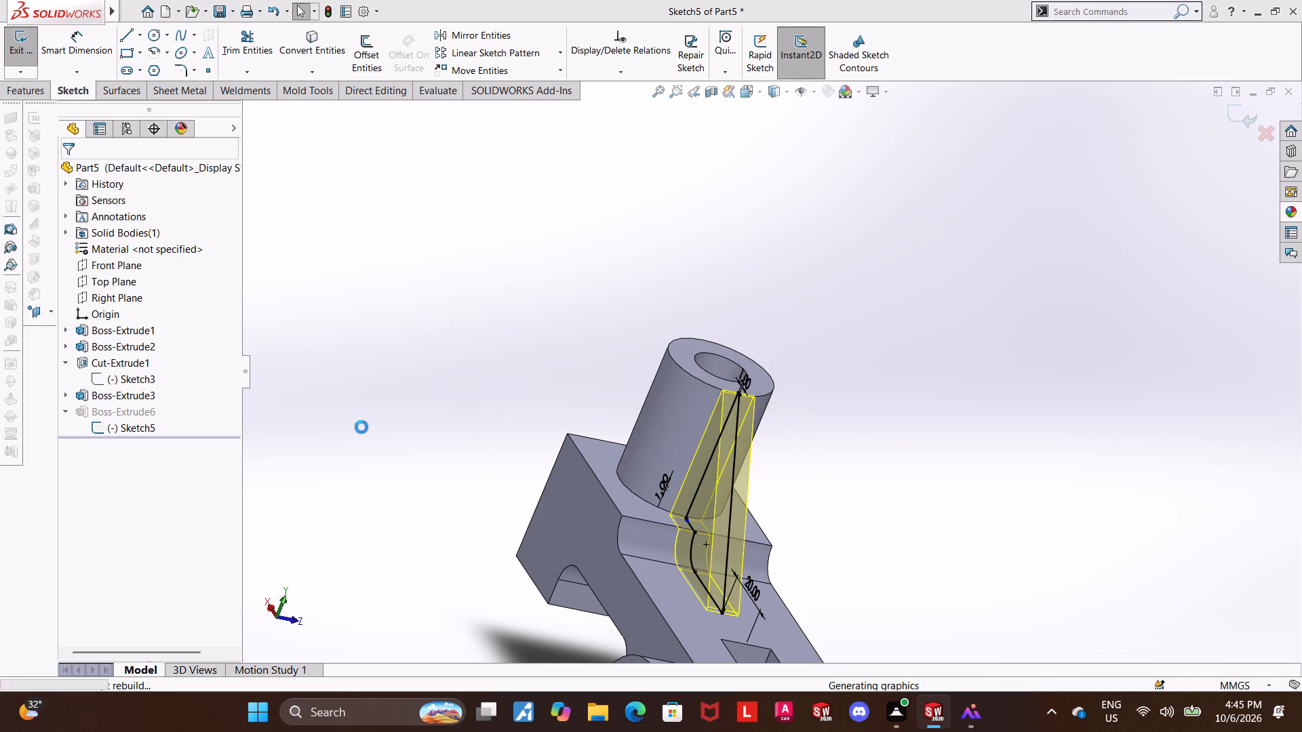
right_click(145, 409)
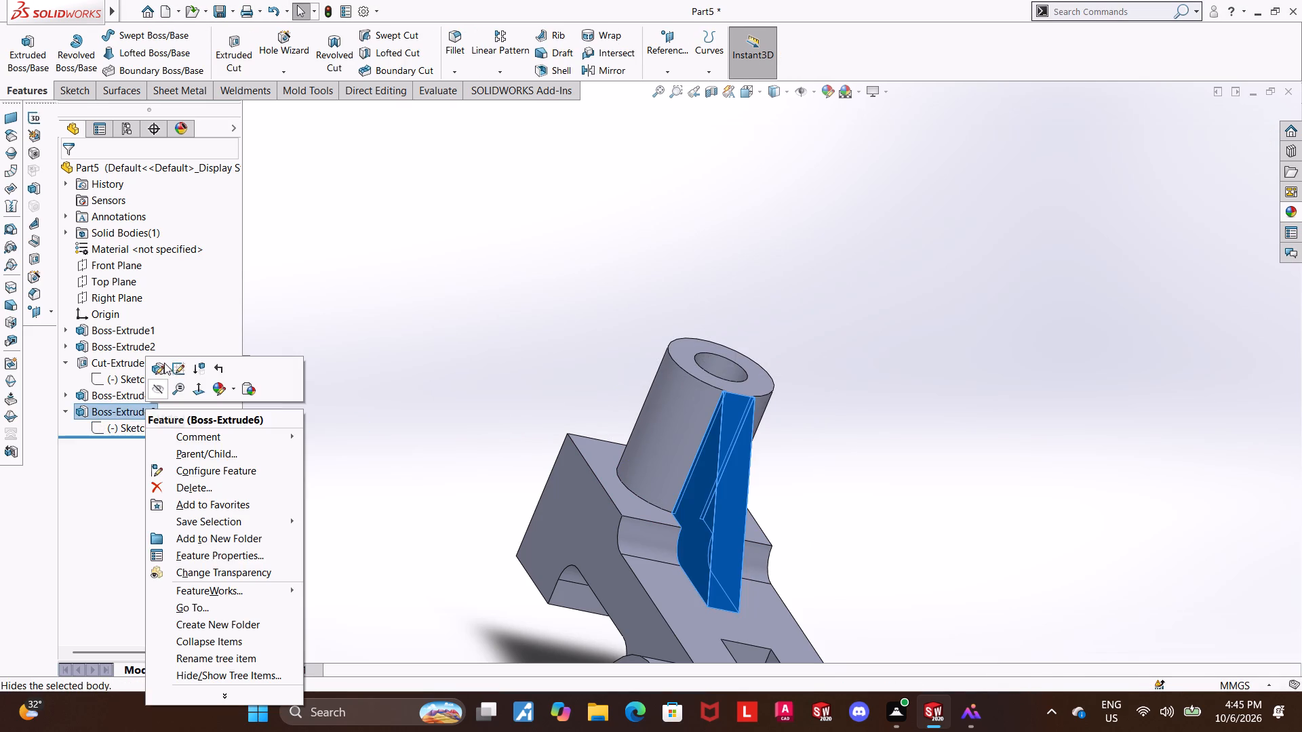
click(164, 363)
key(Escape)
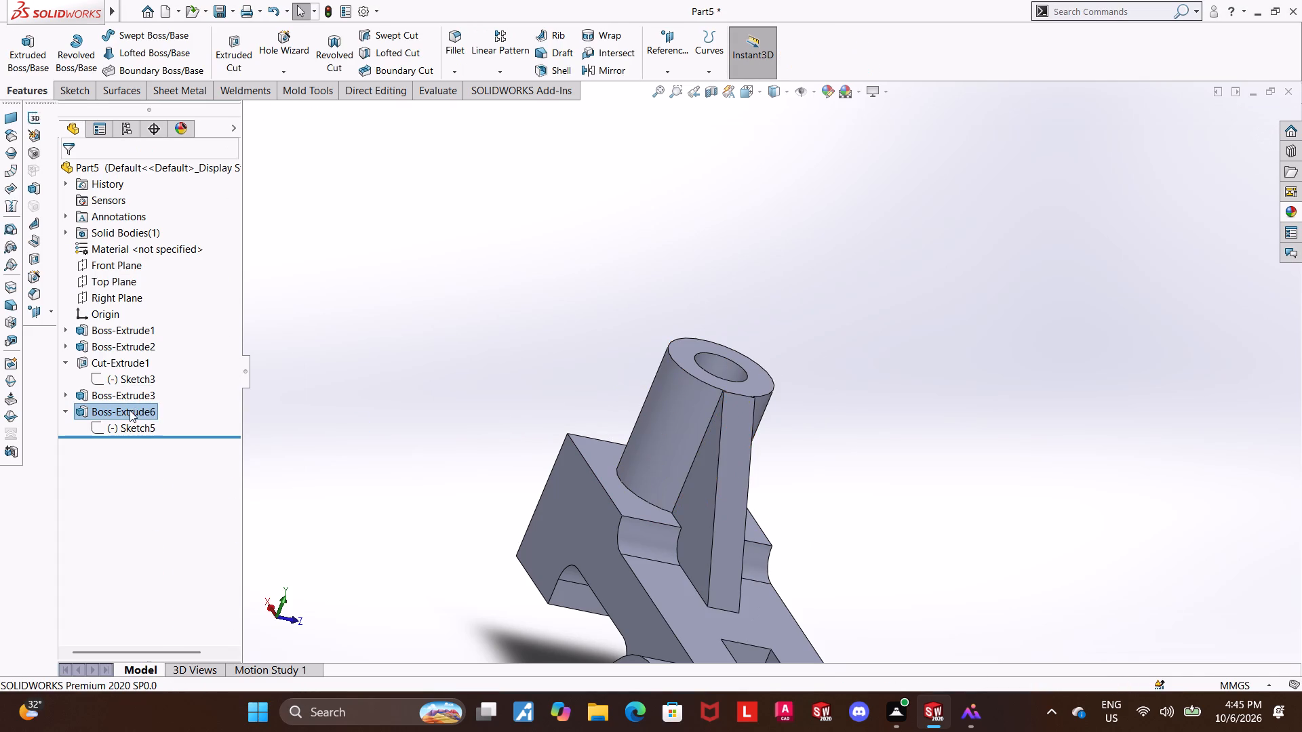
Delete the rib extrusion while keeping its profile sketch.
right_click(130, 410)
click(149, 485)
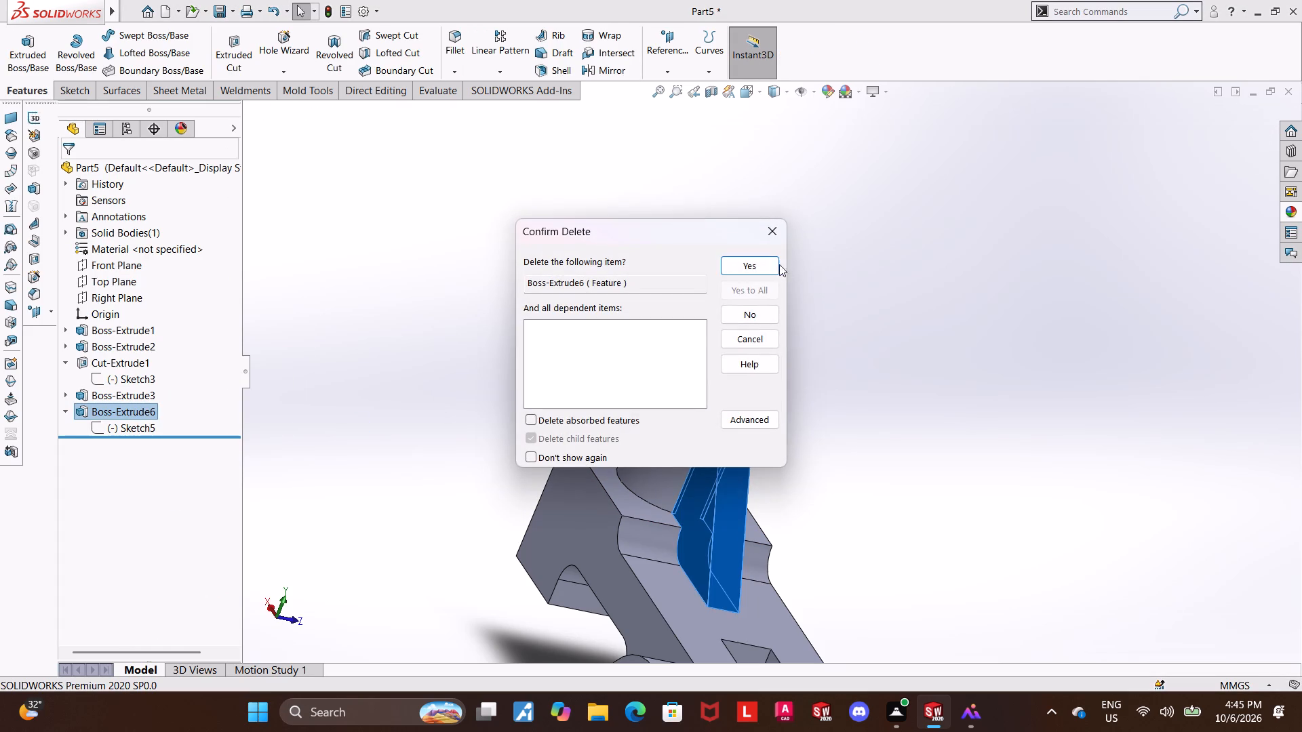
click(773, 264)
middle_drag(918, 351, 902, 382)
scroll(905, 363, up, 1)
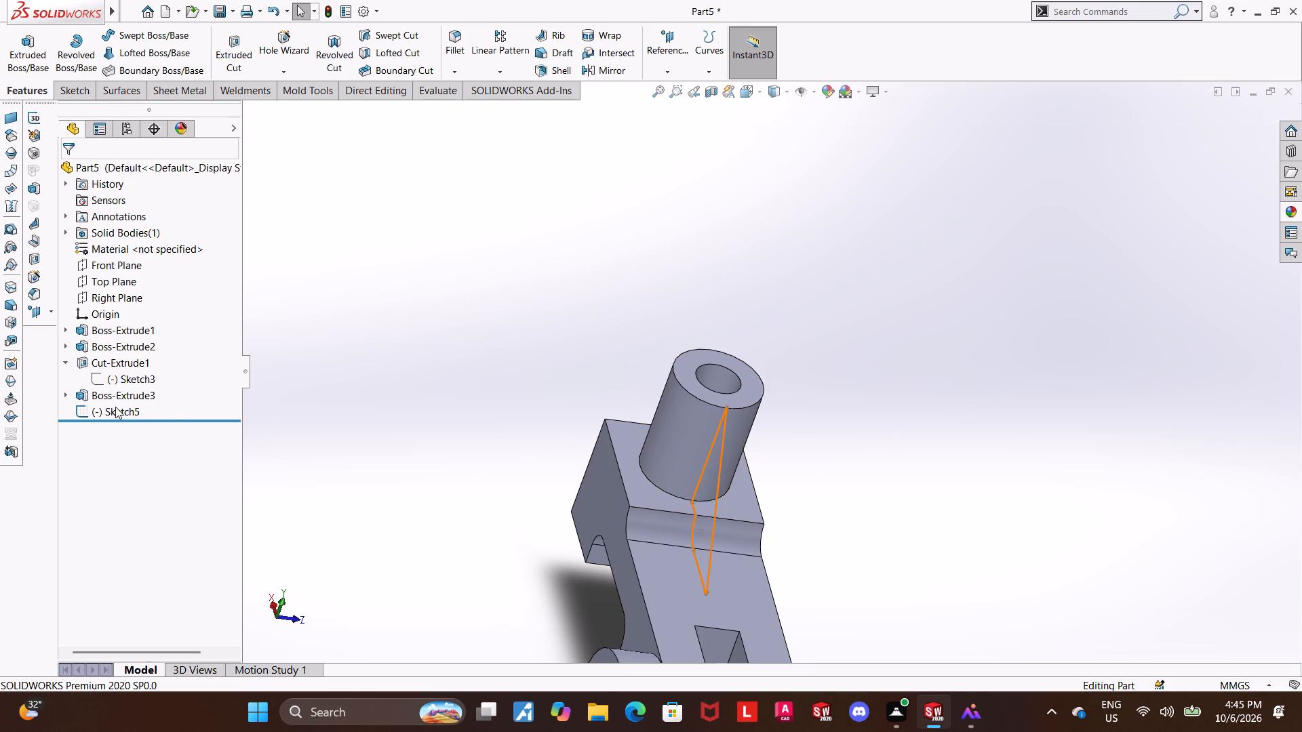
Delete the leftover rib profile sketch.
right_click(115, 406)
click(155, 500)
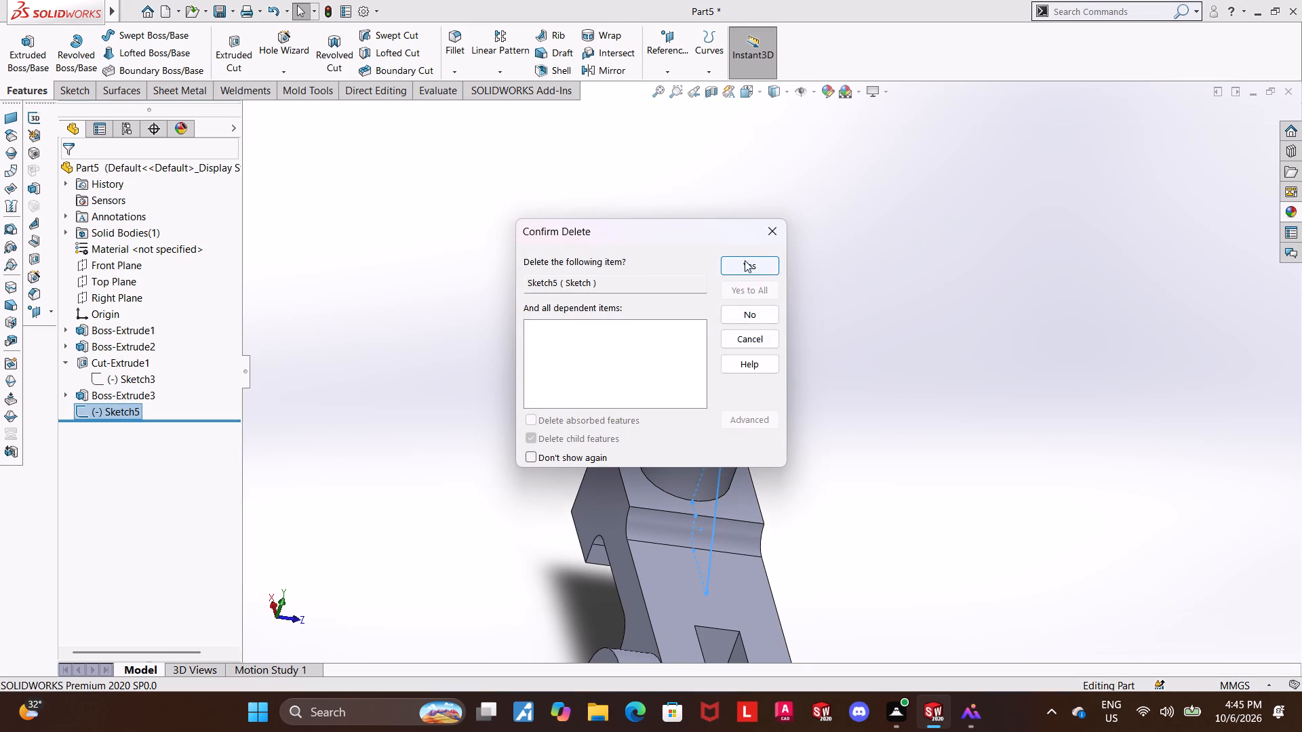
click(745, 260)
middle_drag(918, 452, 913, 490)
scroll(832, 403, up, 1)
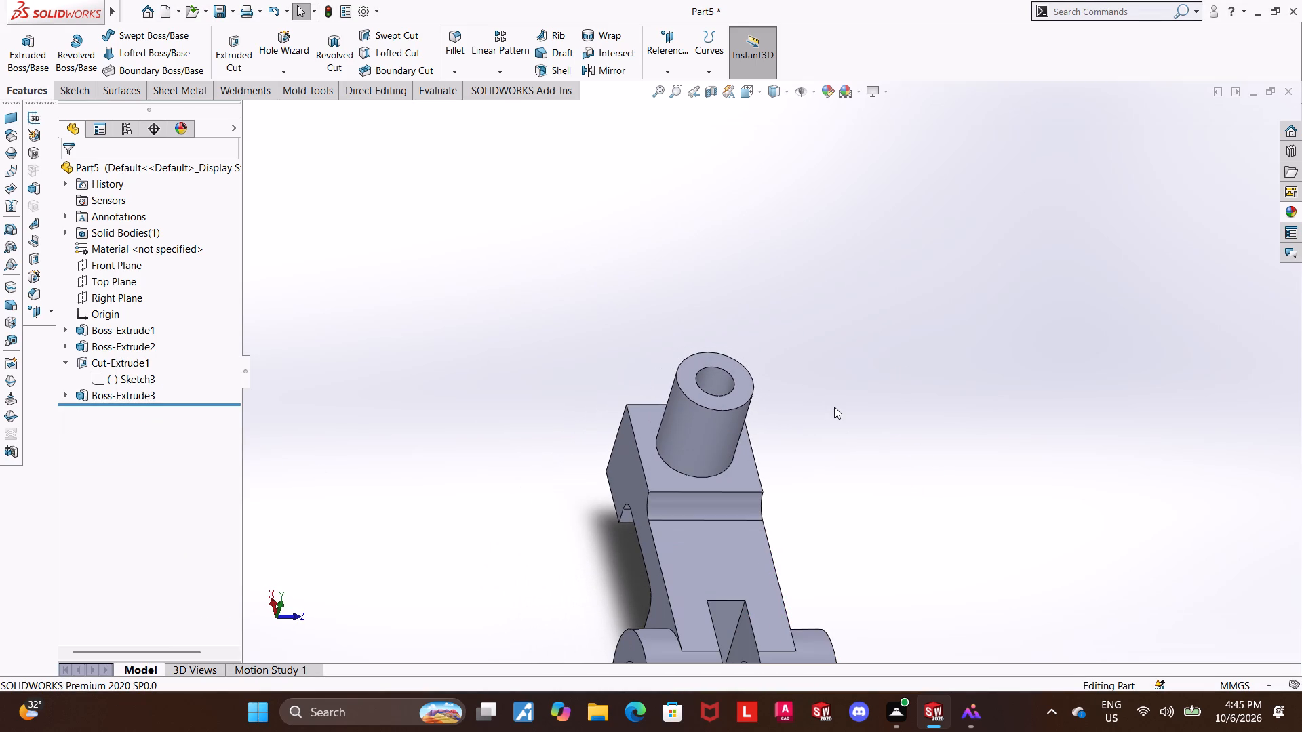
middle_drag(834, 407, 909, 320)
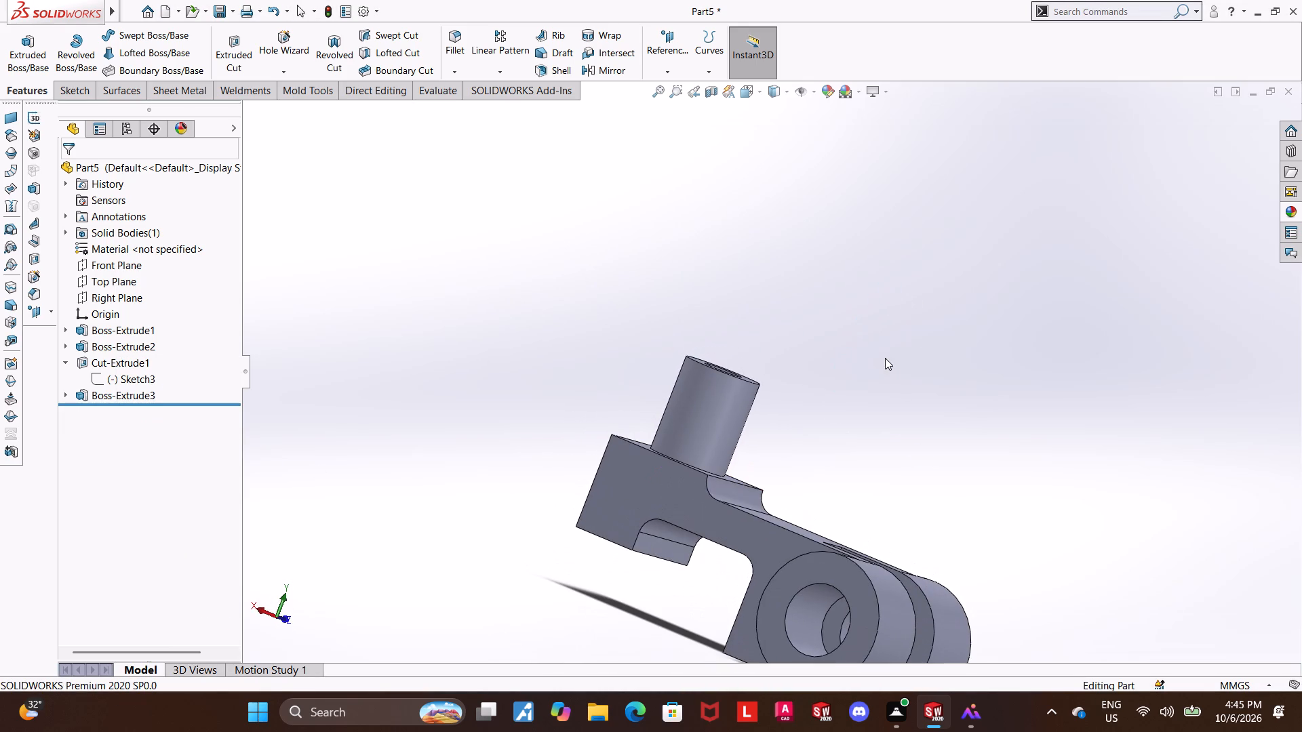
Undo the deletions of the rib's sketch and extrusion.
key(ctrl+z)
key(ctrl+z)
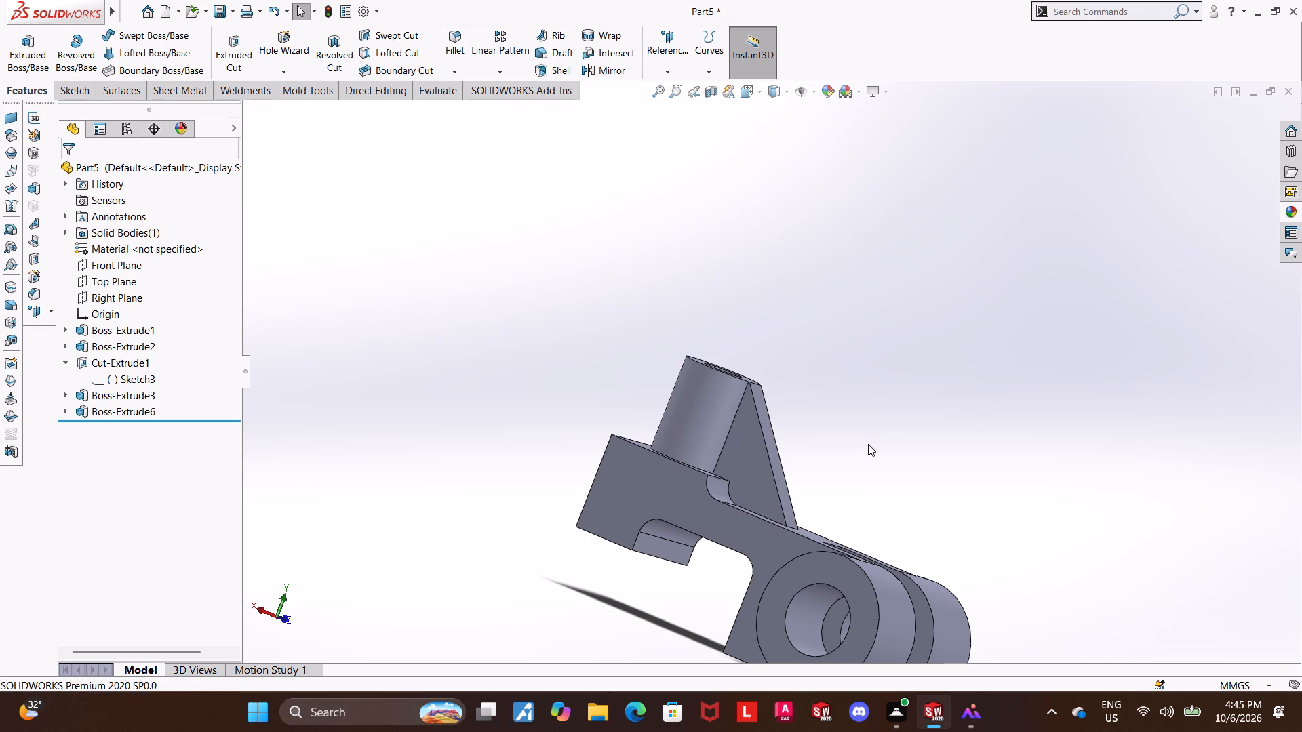
Examine the rib's joint with the boss and the whole part from several angles, including the front view.
ctrl+middle_drag(872, 447, 761, 472)
scroll(677, 421, down, 4)
middle_drag(677, 435, 557, 368)
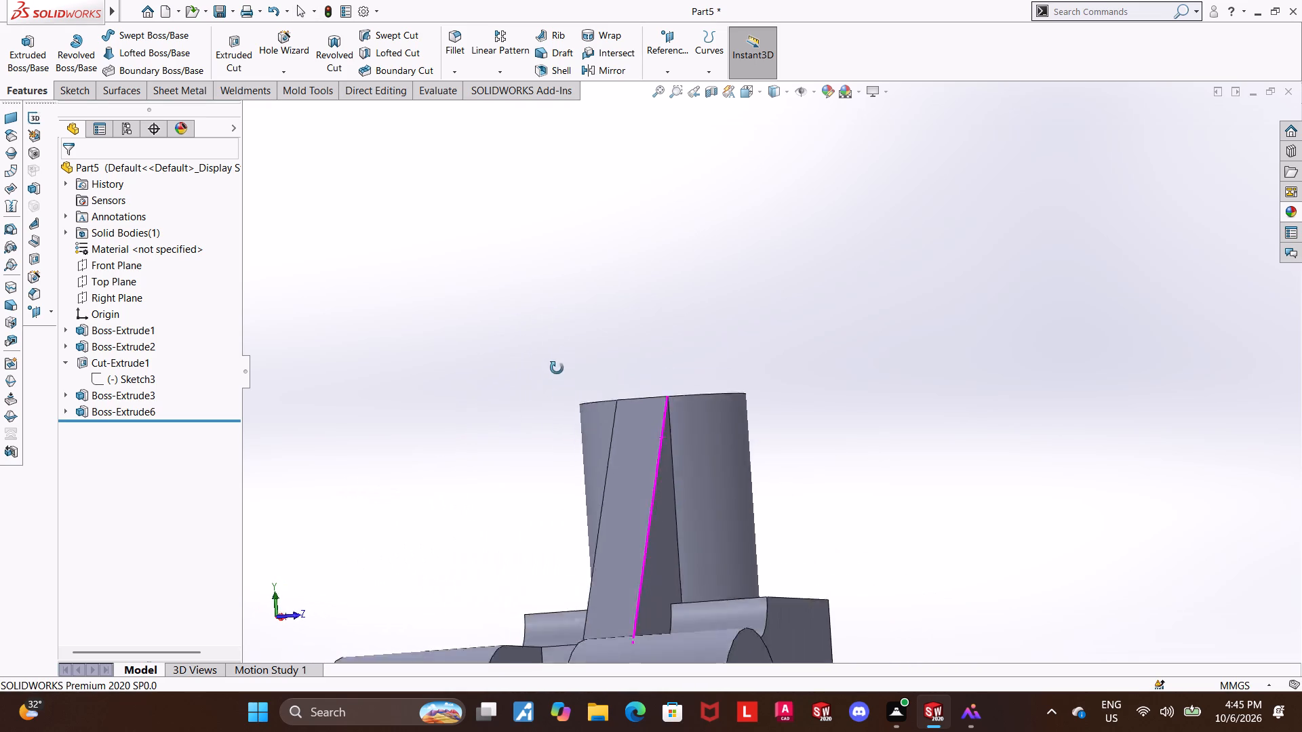
middle_drag(557, 368, 471, 487)
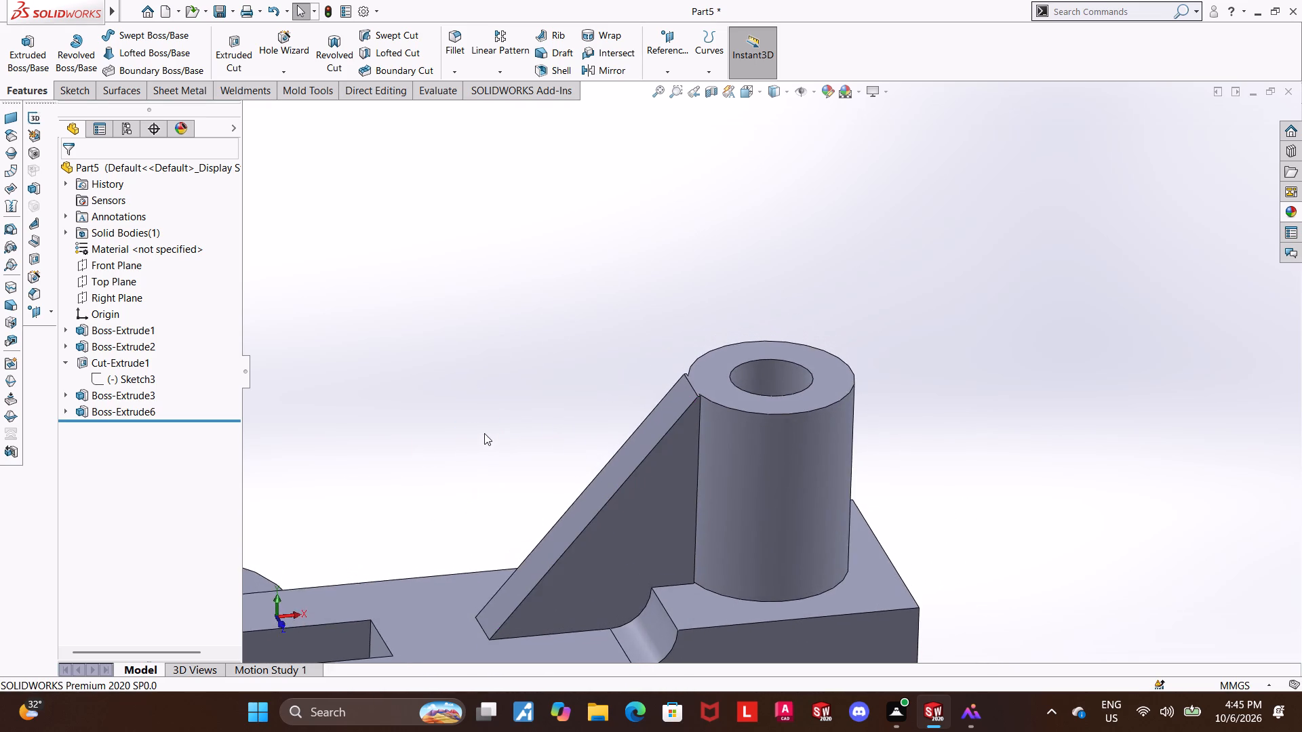
scroll(499, 436, up, 3)
click(752, 94)
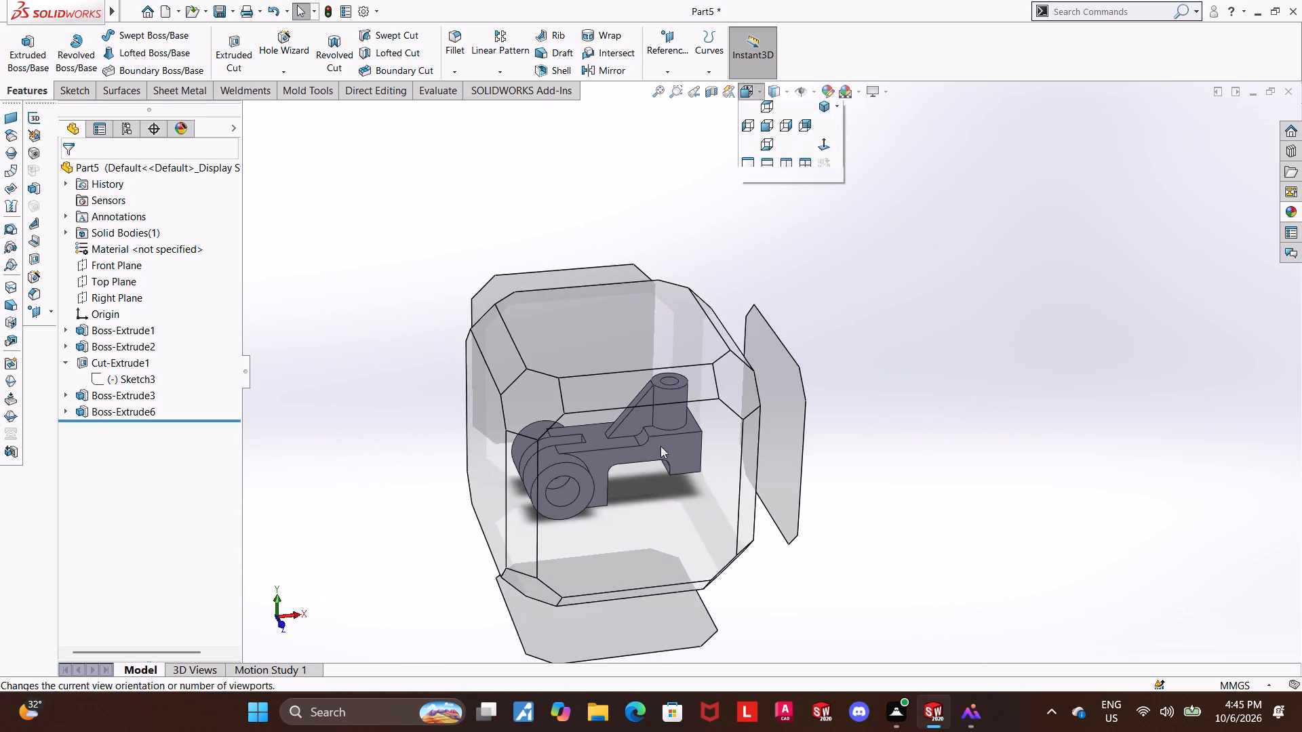
click(660, 446)
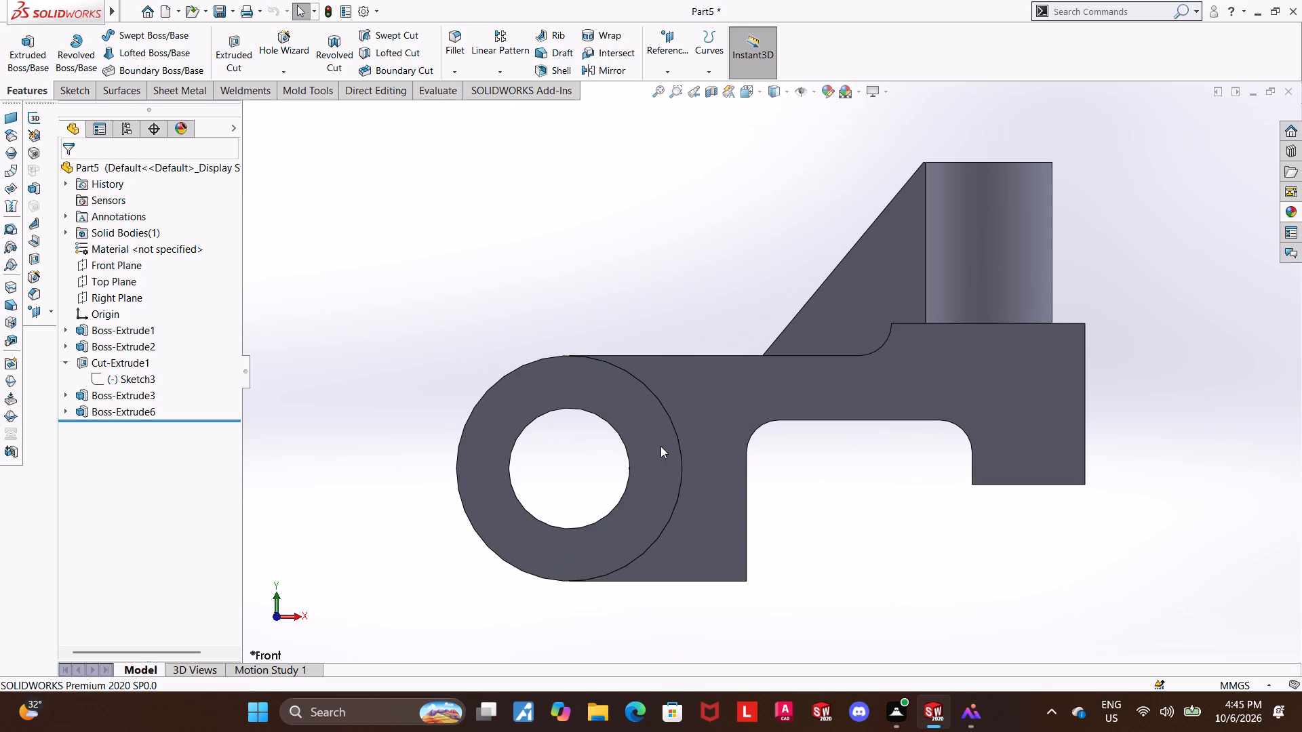
scroll(949, 266, up, 1)
middle_drag(949, 266, 976, 318)
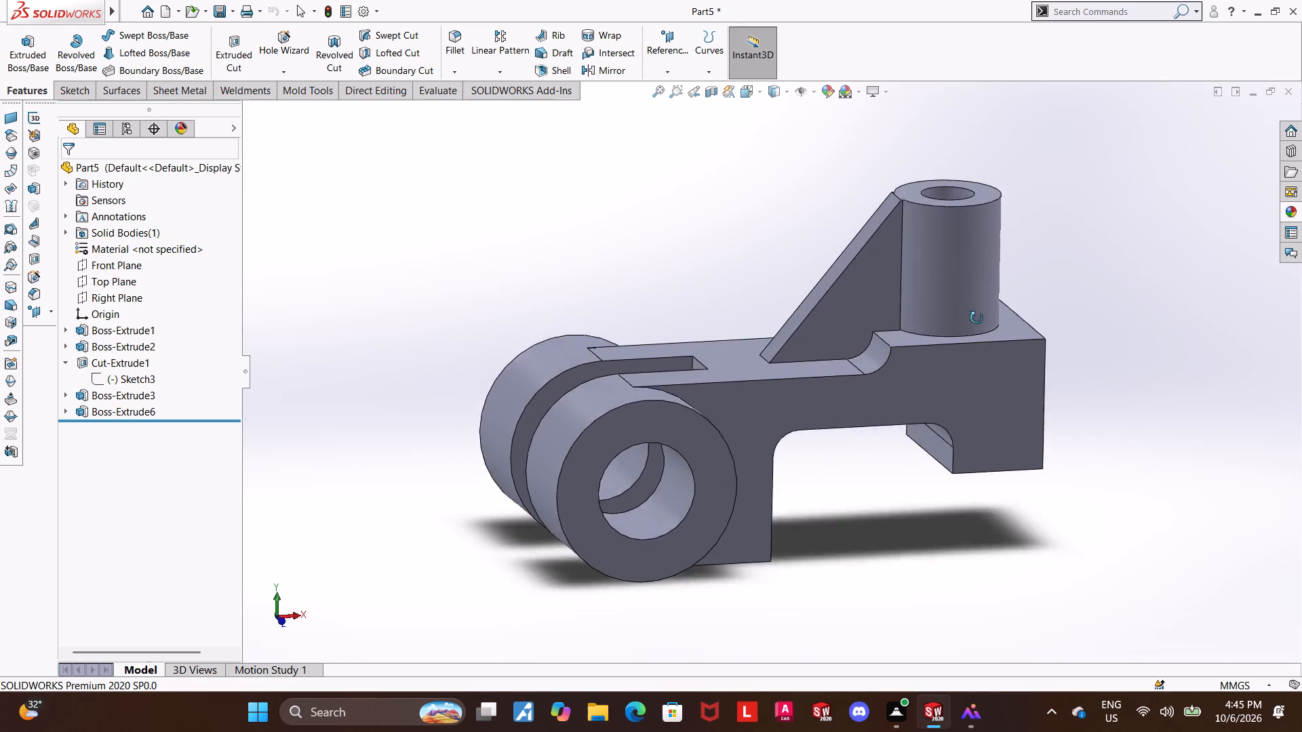
Examine the rib's joint with the boss, in the front view and up close around the boss's top edge.
middle_drag(976, 318, 987, 374)
scroll(935, 238, down, 1)
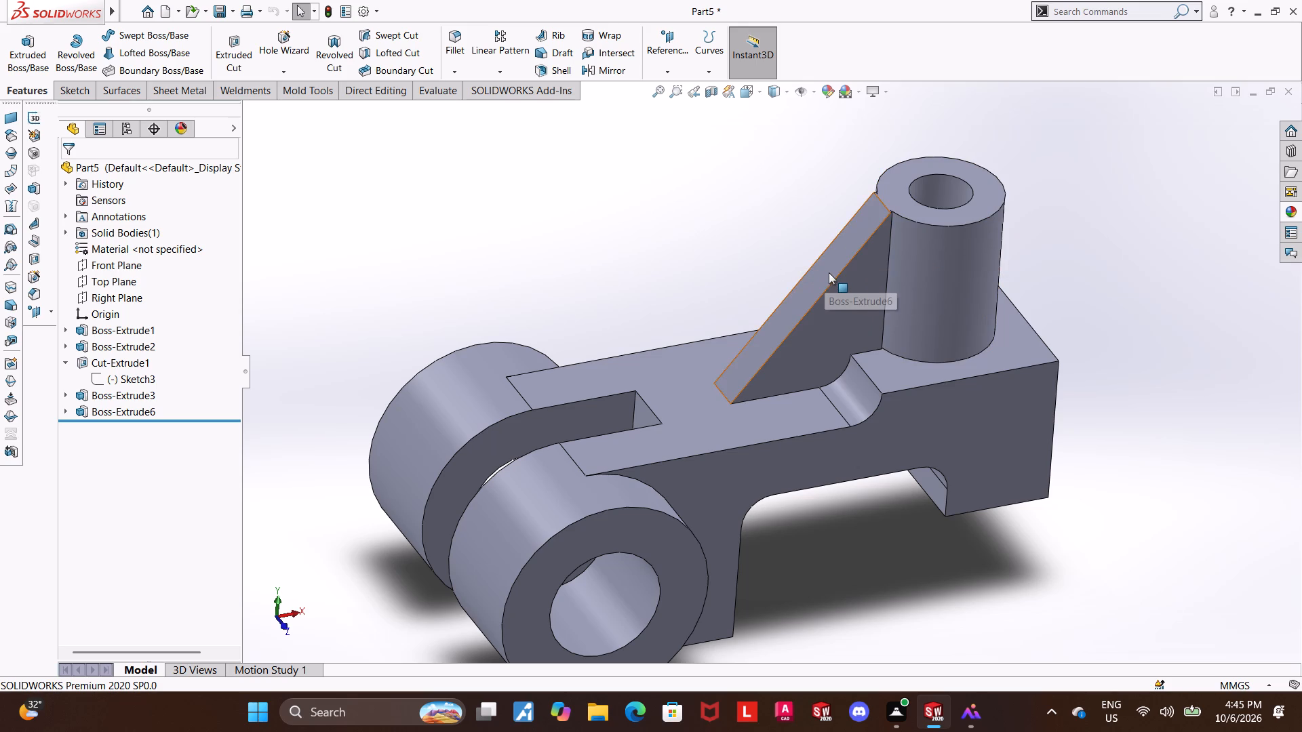
scroll(929, 262, up, 1)
middle_drag(929, 262, 962, 293)
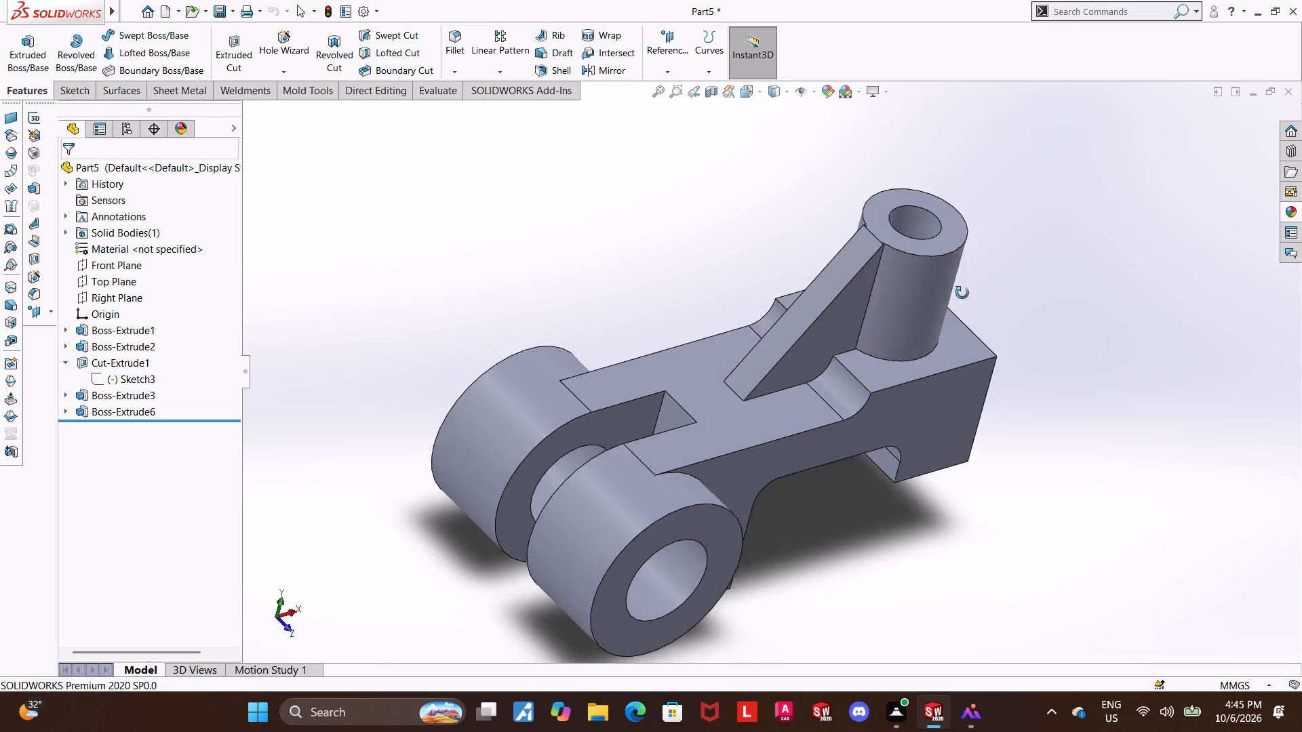
middle_drag(962, 293, 976, 325)
middle_drag(930, 319, 777, 165)
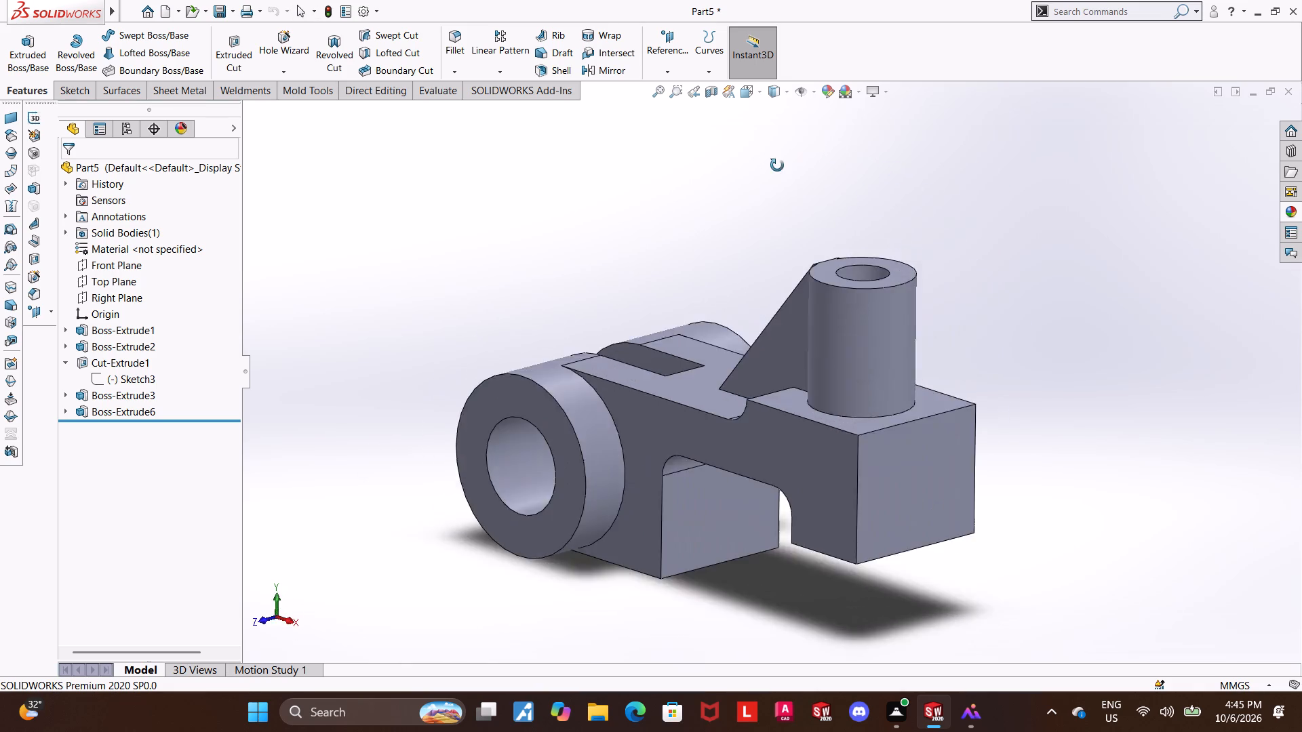
middle_drag(777, 165, 893, 192)
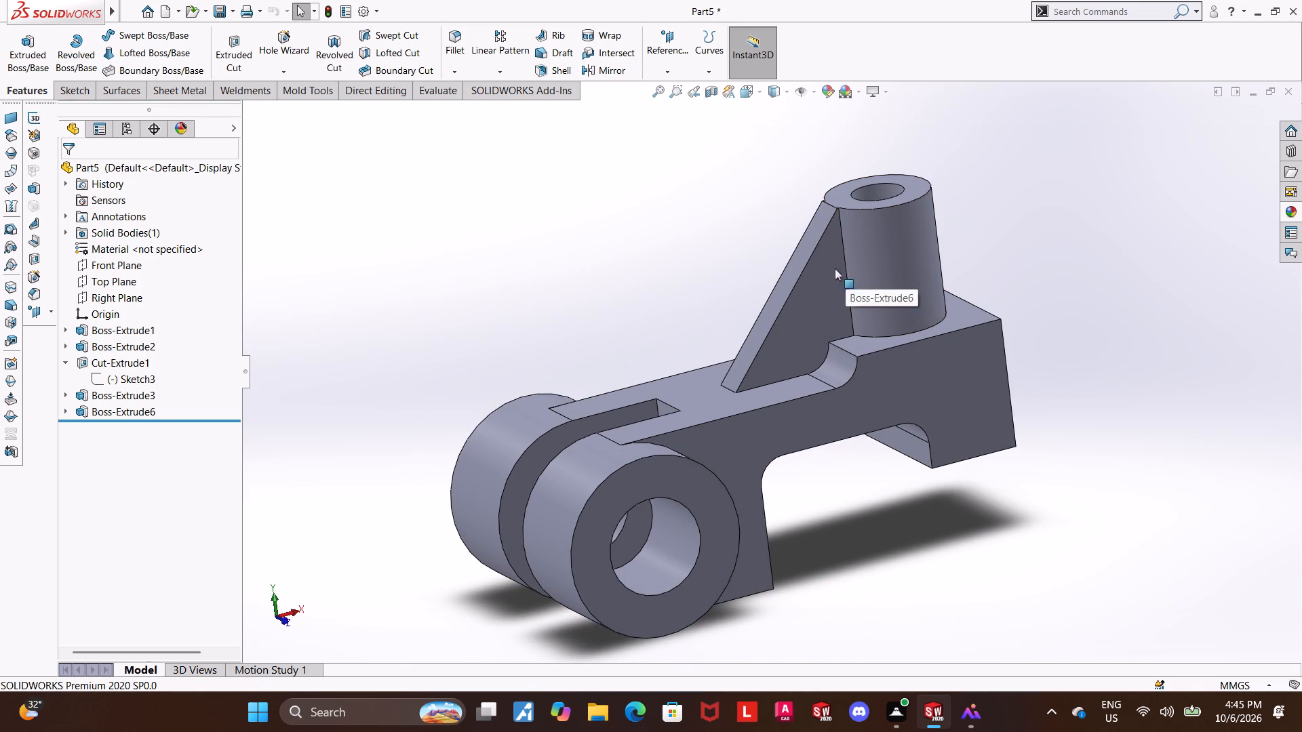
middle_drag(1020, 266, 1005, 264)
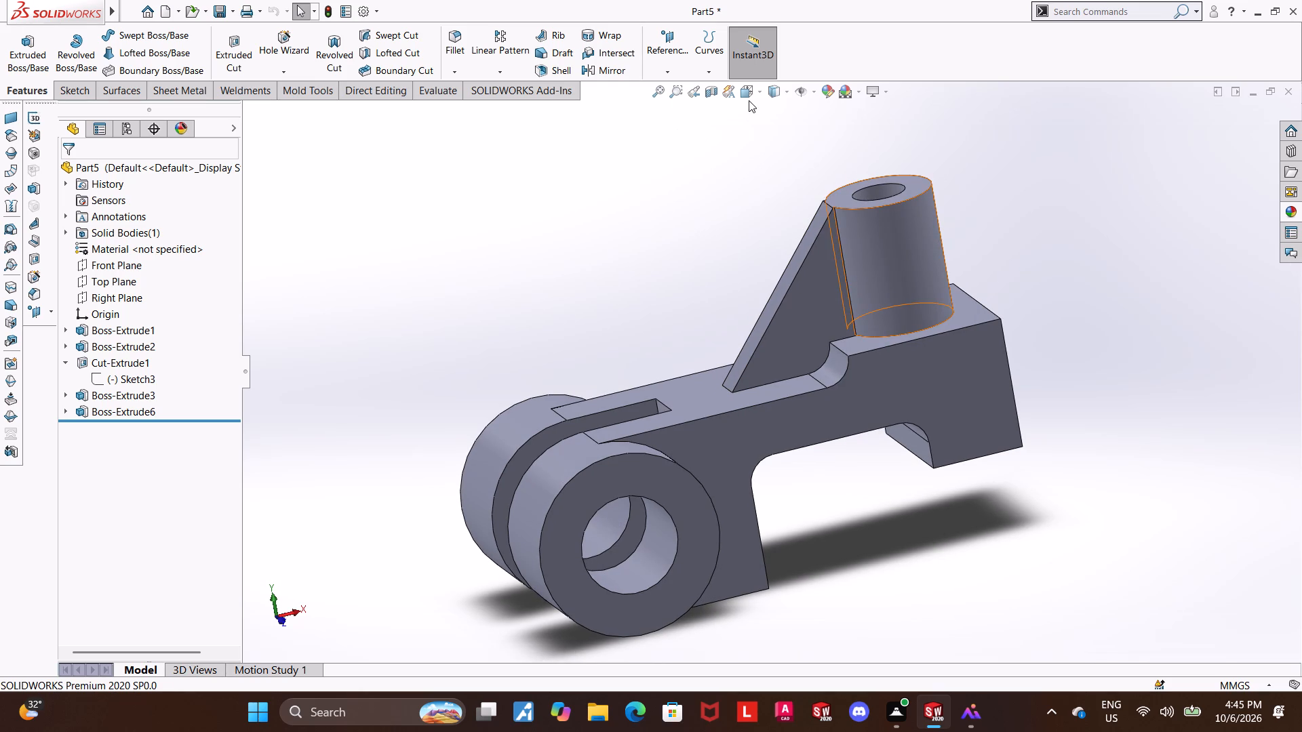
click(749, 100)
click(747, 93)
click(715, 439)
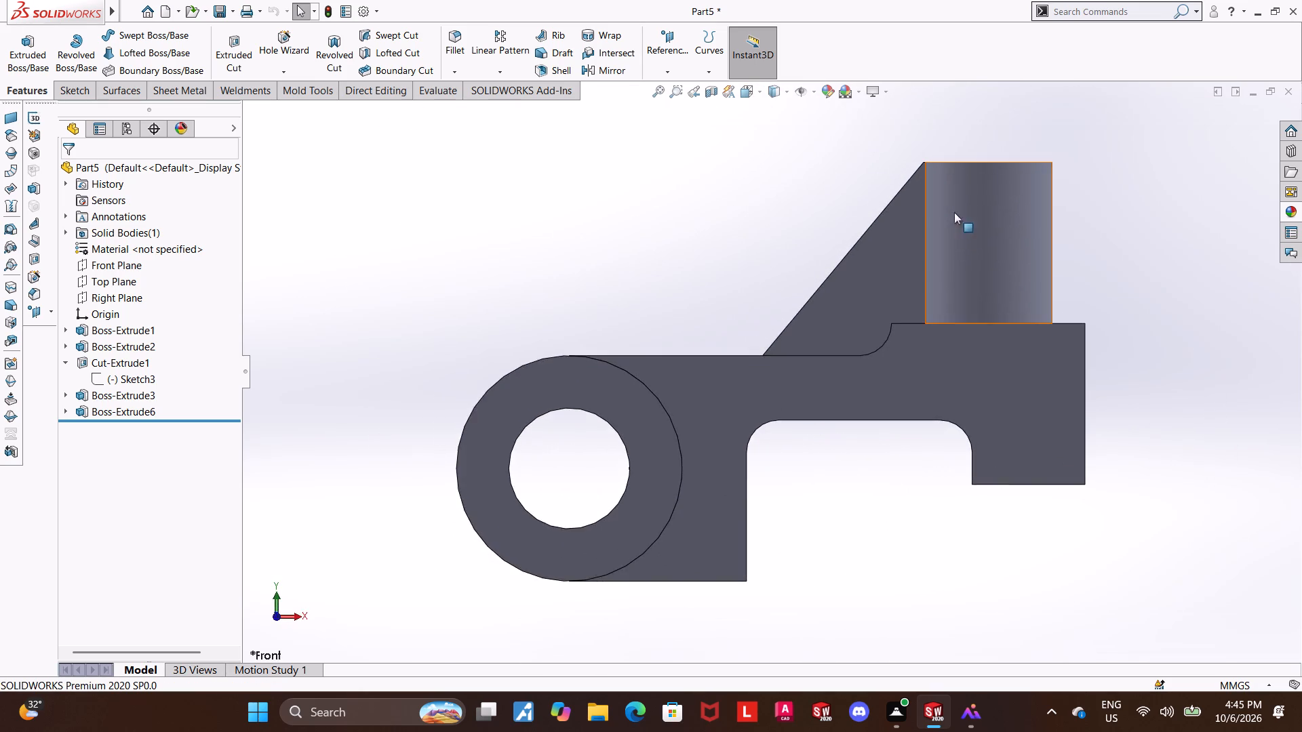
scroll(941, 199, down, 2)
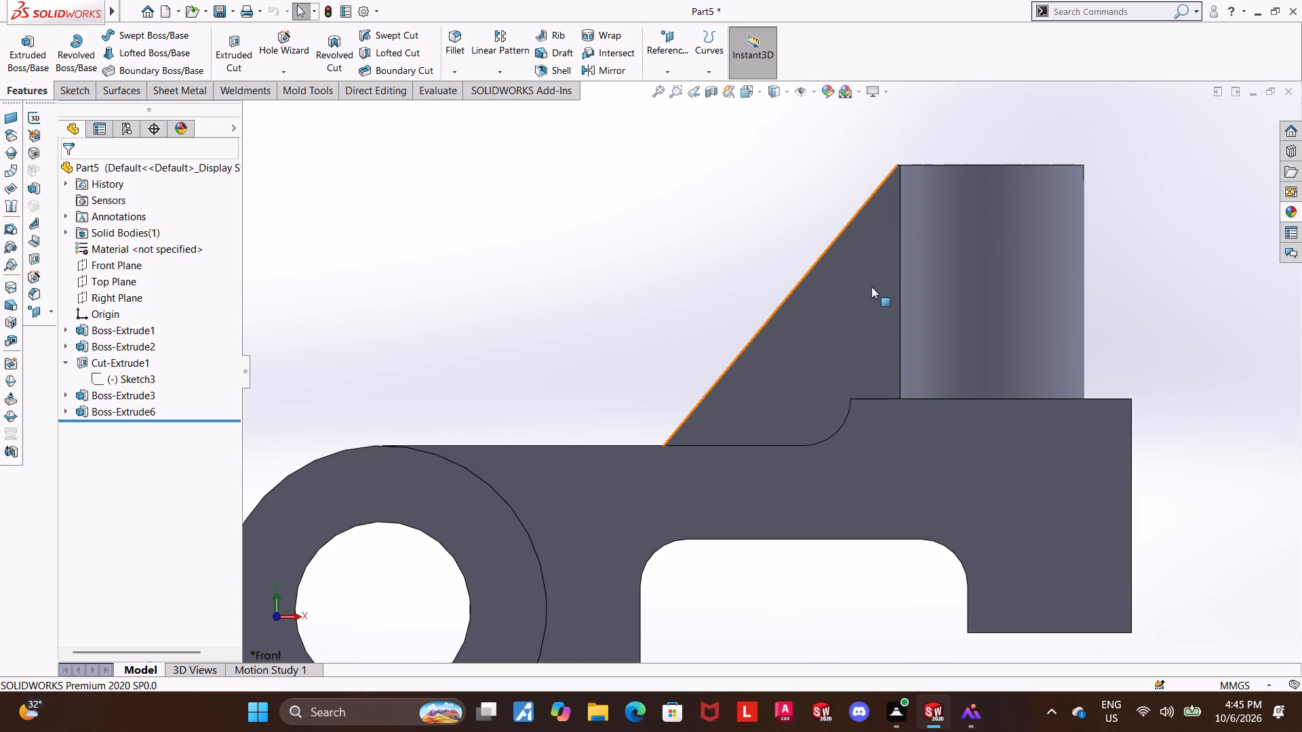
scroll(906, 169, down, 6)
scroll(867, 267, down, 3)
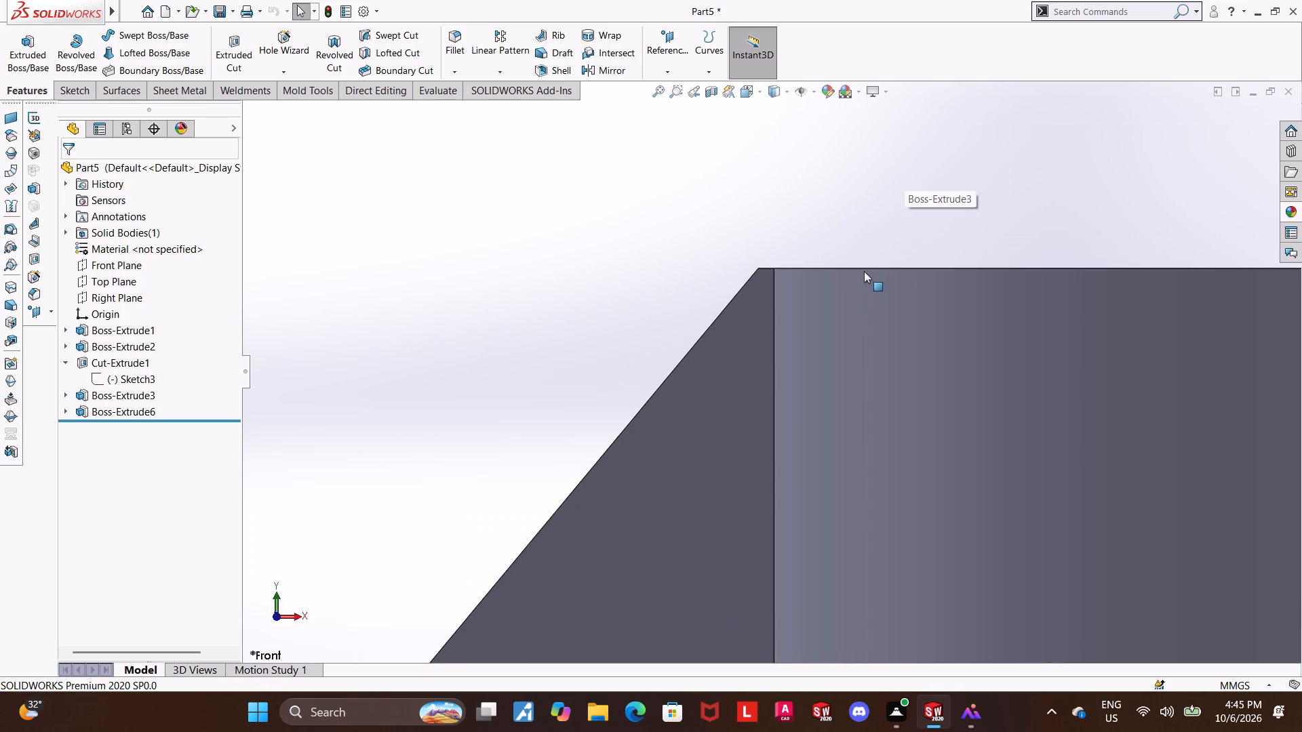
scroll(808, 251, up, 2)
middle_drag(806, 251, 812, 321)
scroll(791, 265, down, 3)
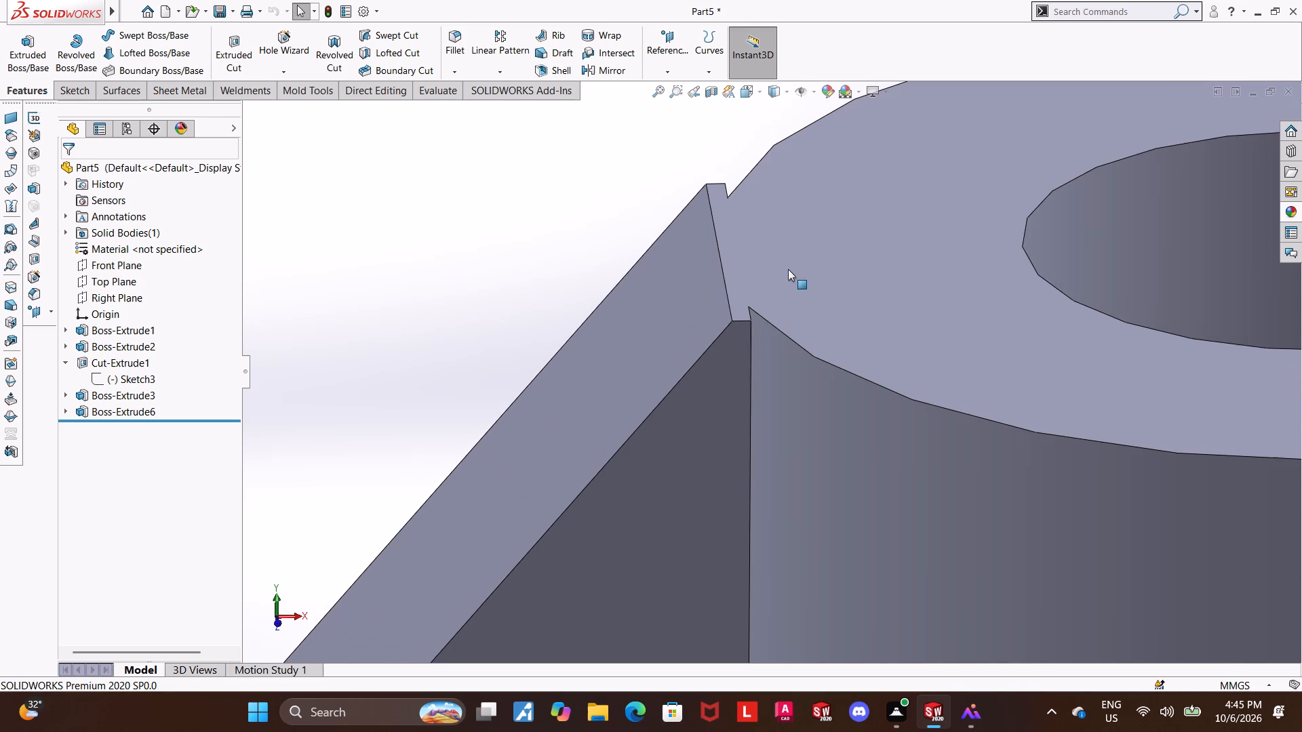
Open the rib's profile sketch, examine its overlap into the boss from above and at an angle, and close it unedited.
click(62, 405)
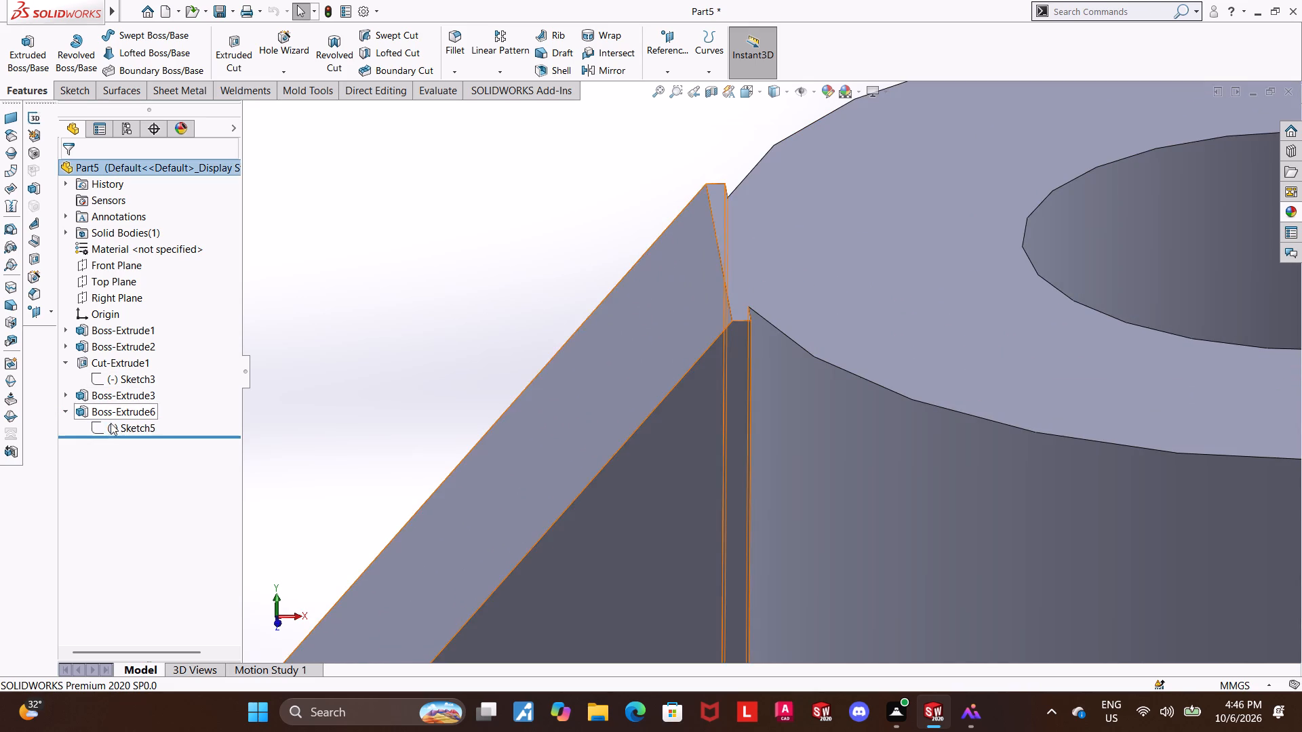
click(111, 424)
click(123, 390)
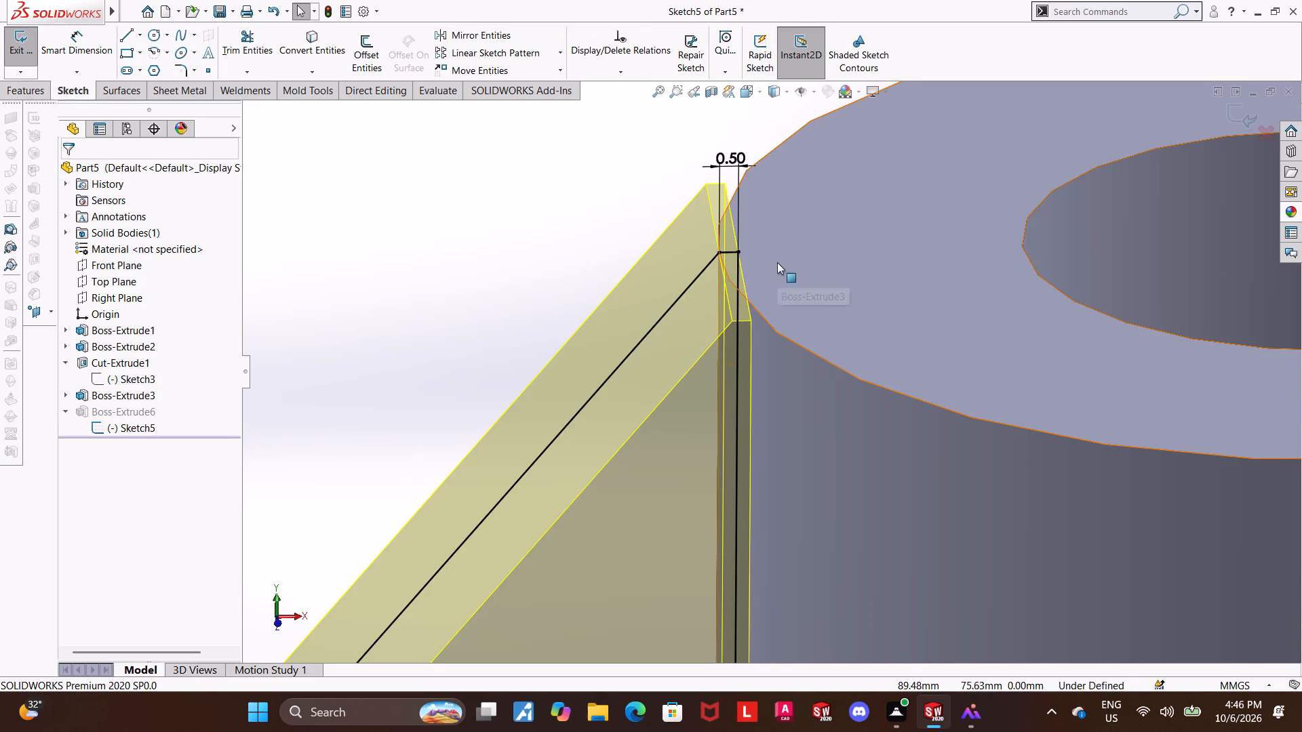
middle_drag(796, 251, 789, 276)
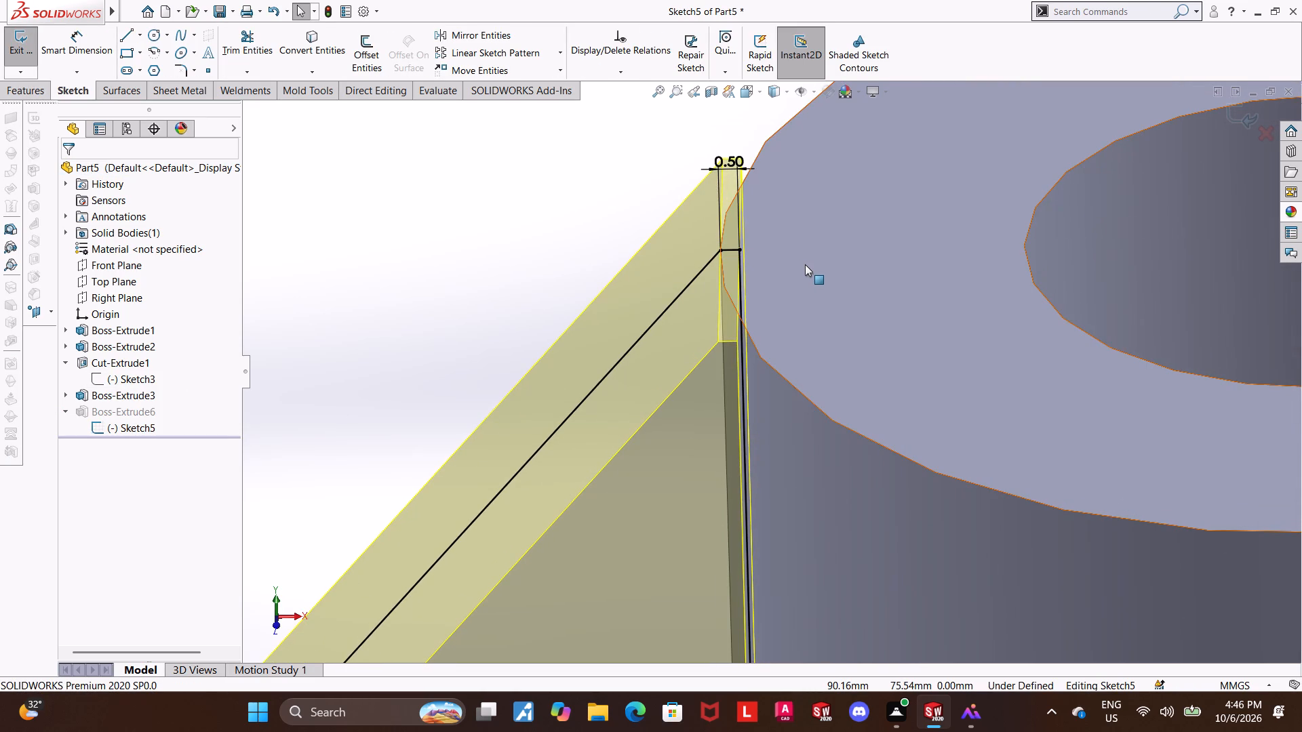
scroll(805, 264, up, 12)
scroll(660, 485, down, 2)
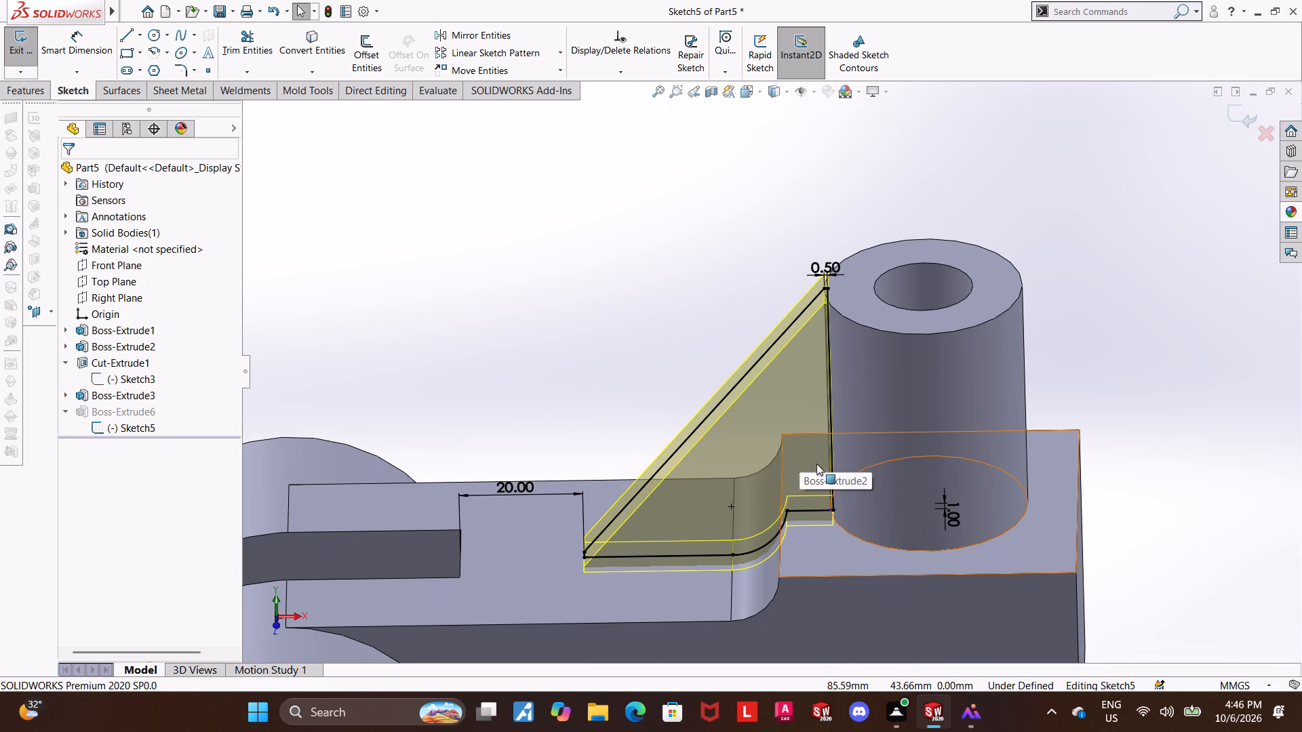
middle_drag(871, 336, 875, 484)
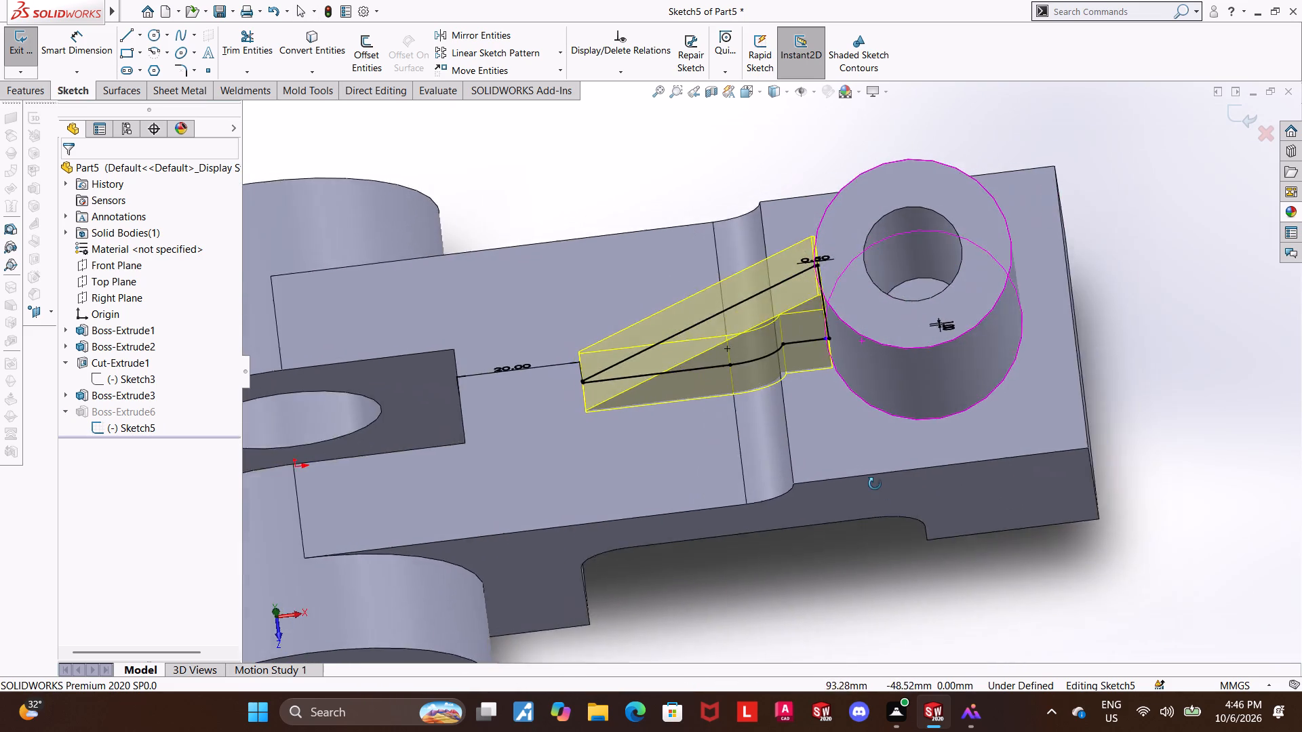
middle_drag(875, 484, 876, 531)
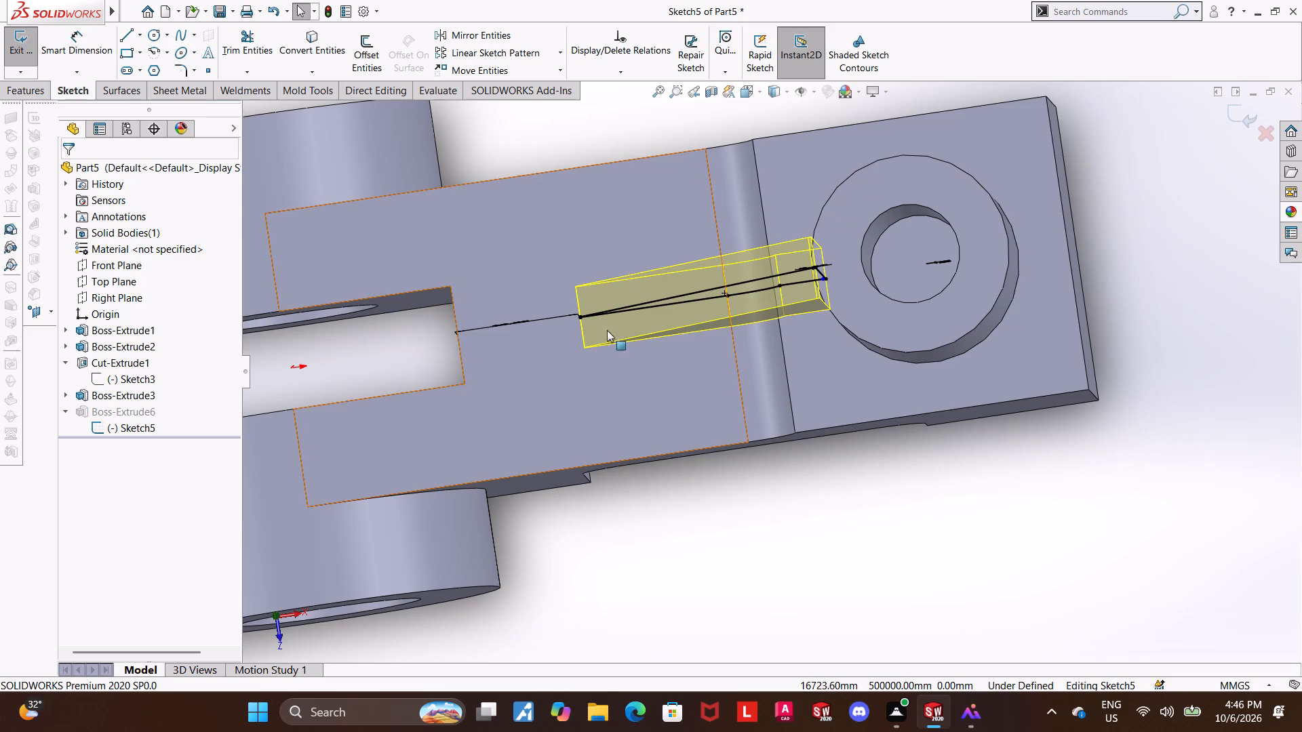
click(860, 499)
click(1238, 115)
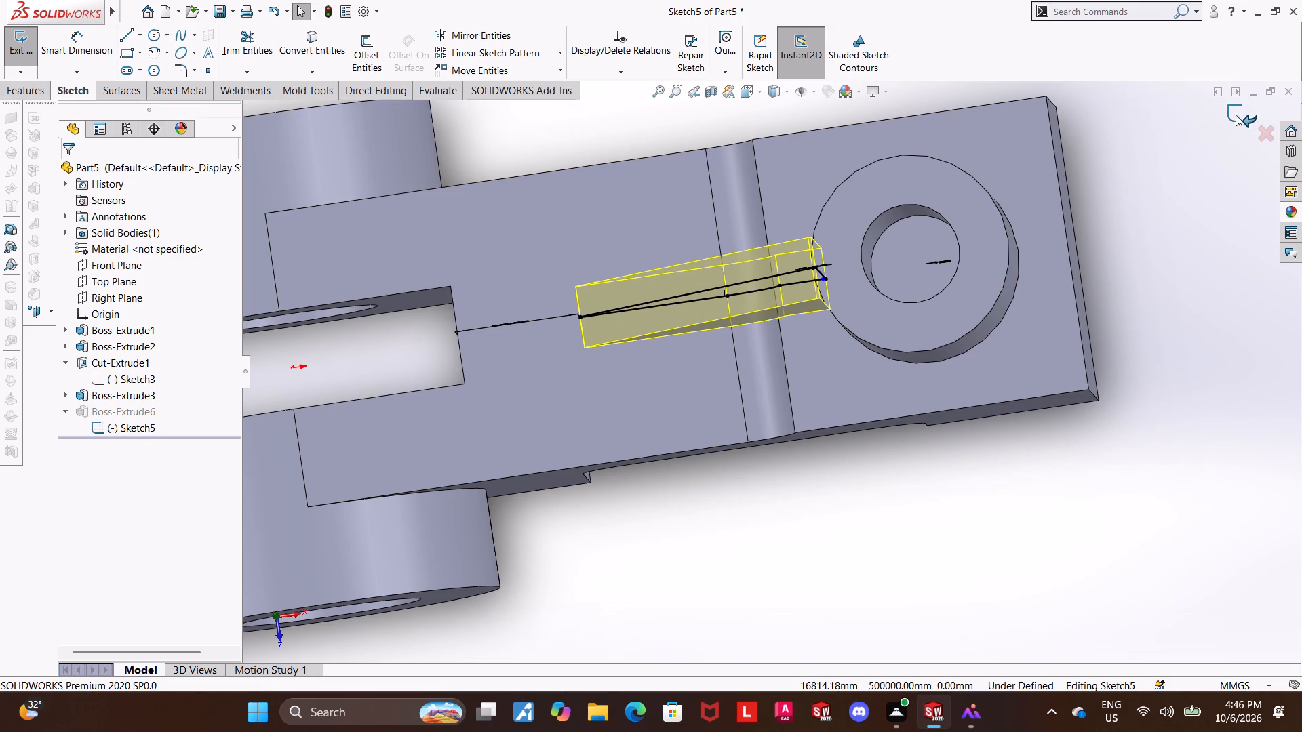
middle_drag(1145, 201, 1153, 229)
drag(884, 321, 881, 319)
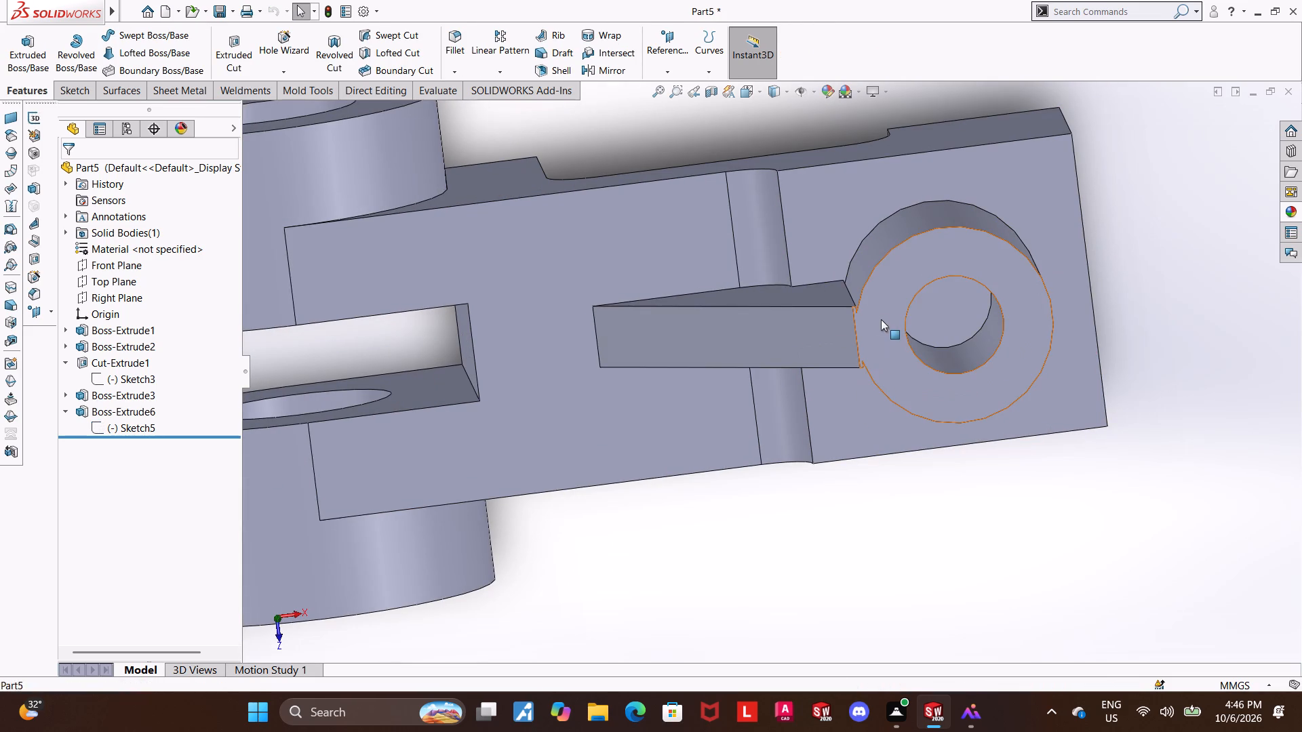
drag(881, 319, 875, 312)
key(Escape)
key(Escape)
click(972, 497)
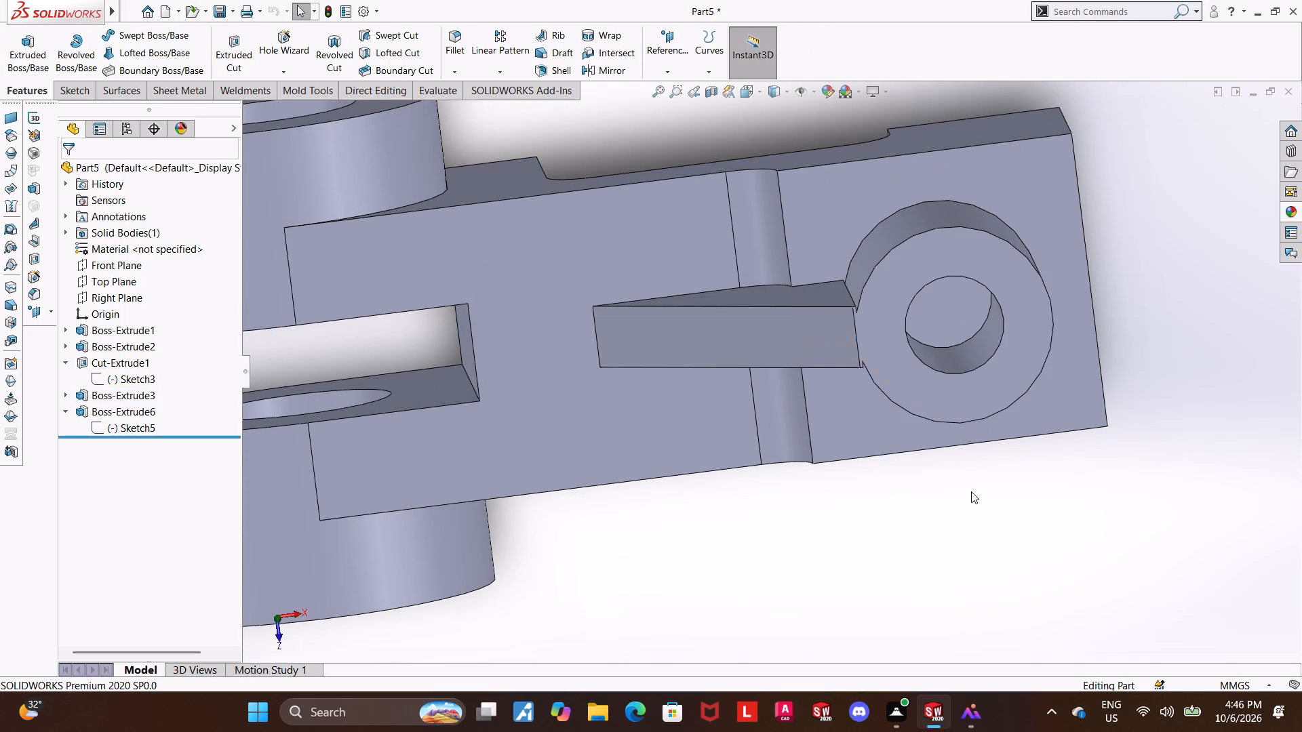
Open a sketch on the boss's top face, inspect the rib's corners against the boss, and exit without drawing.
click(905, 343)
click(966, 302)
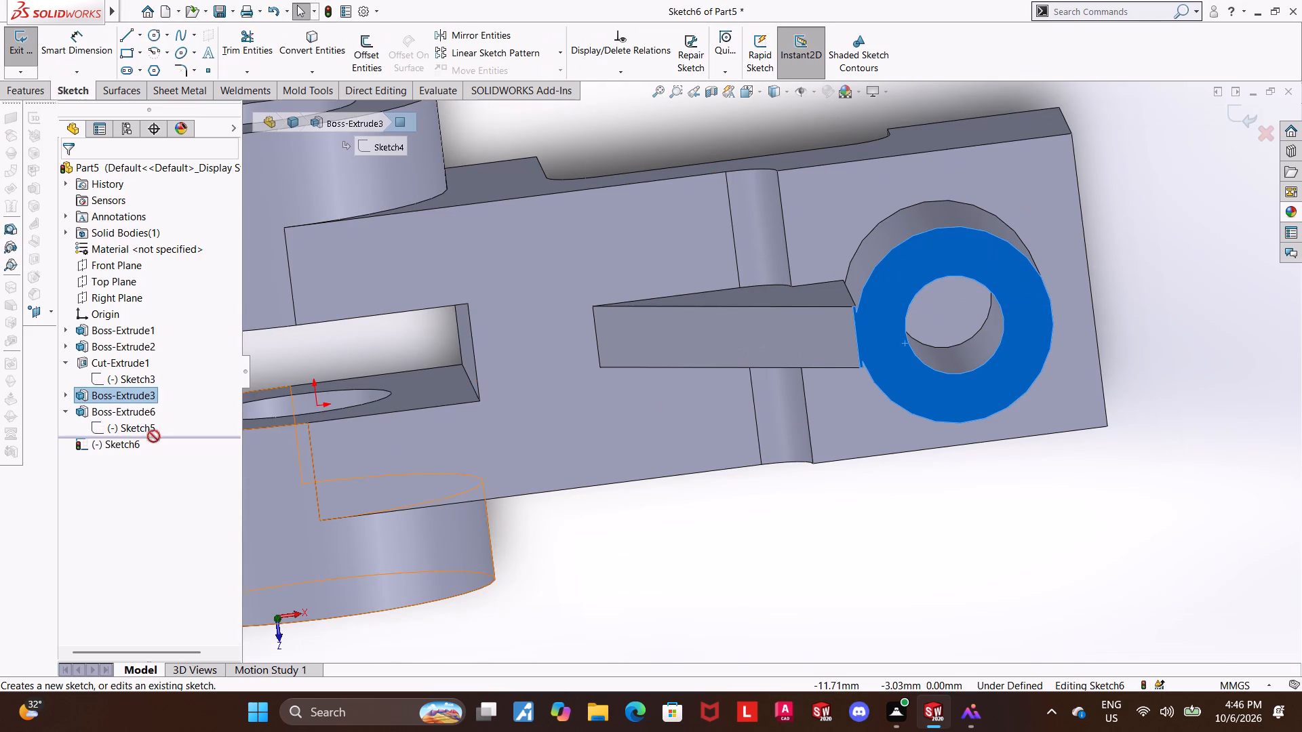
click(140, 442)
click(178, 427)
scroll(1061, 367, down, 1)
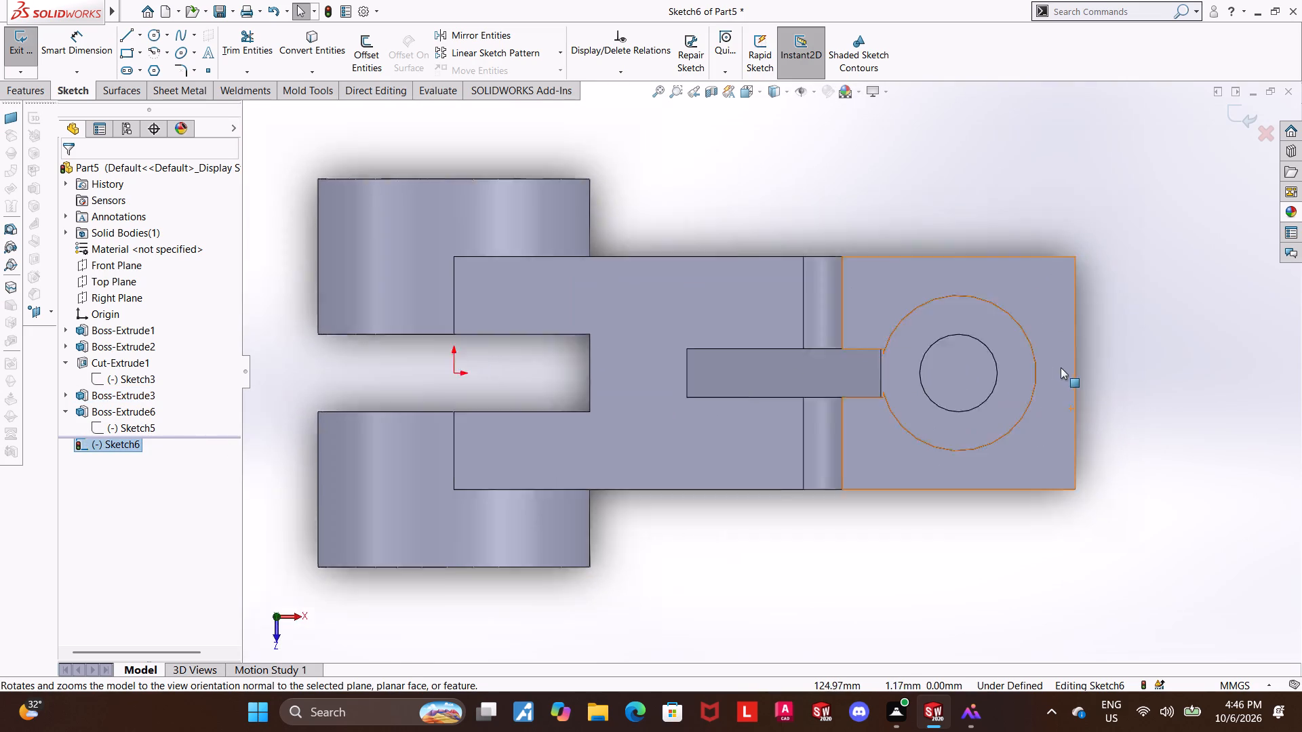
scroll(1061, 367, down, 1)
scroll(843, 367, down, 7)
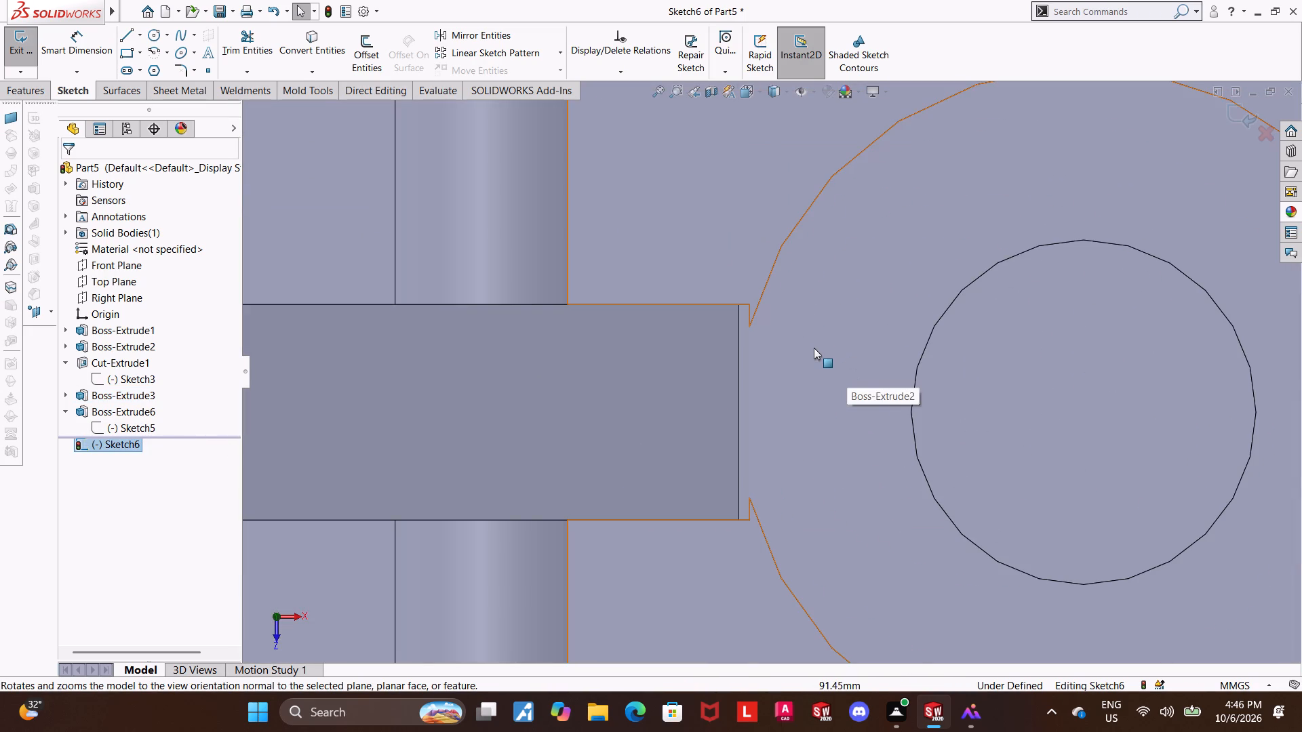
scroll(814, 348, up, 4)
middle_drag(793, 416, 793, 268)
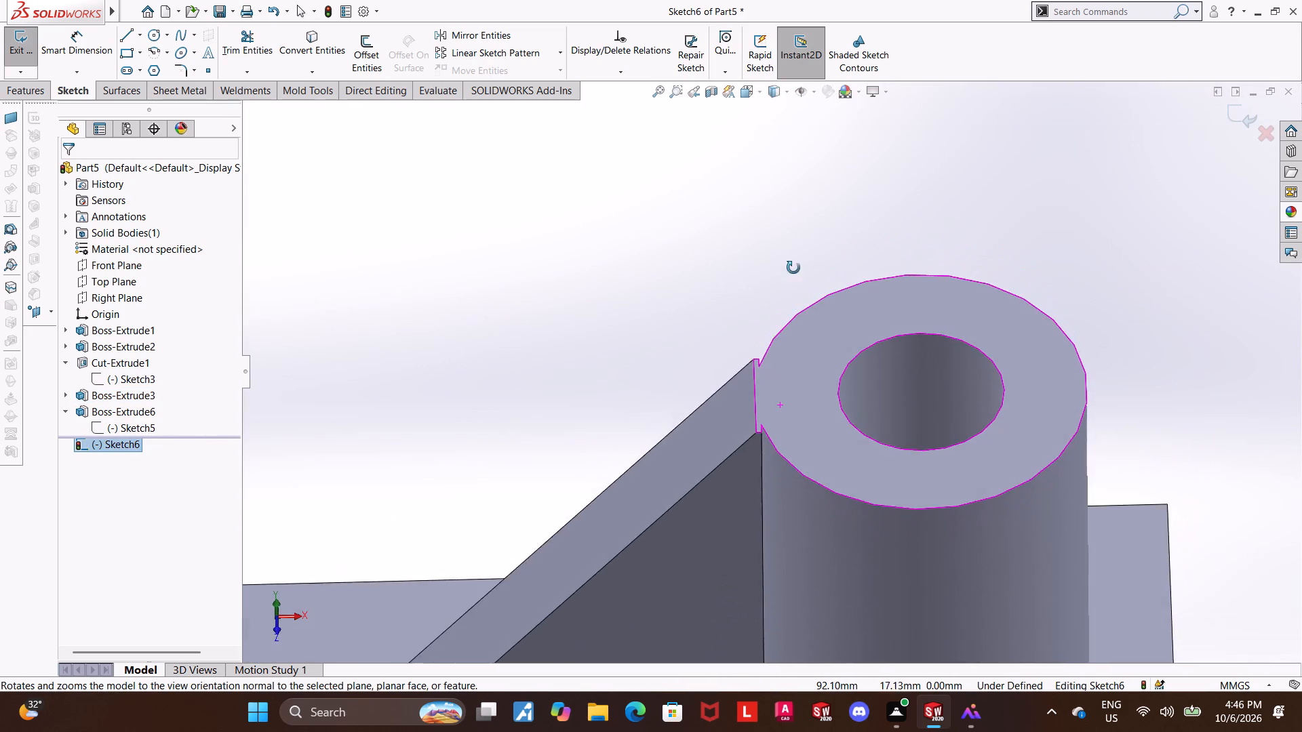
middle_drag(793, 268, 810, 253)
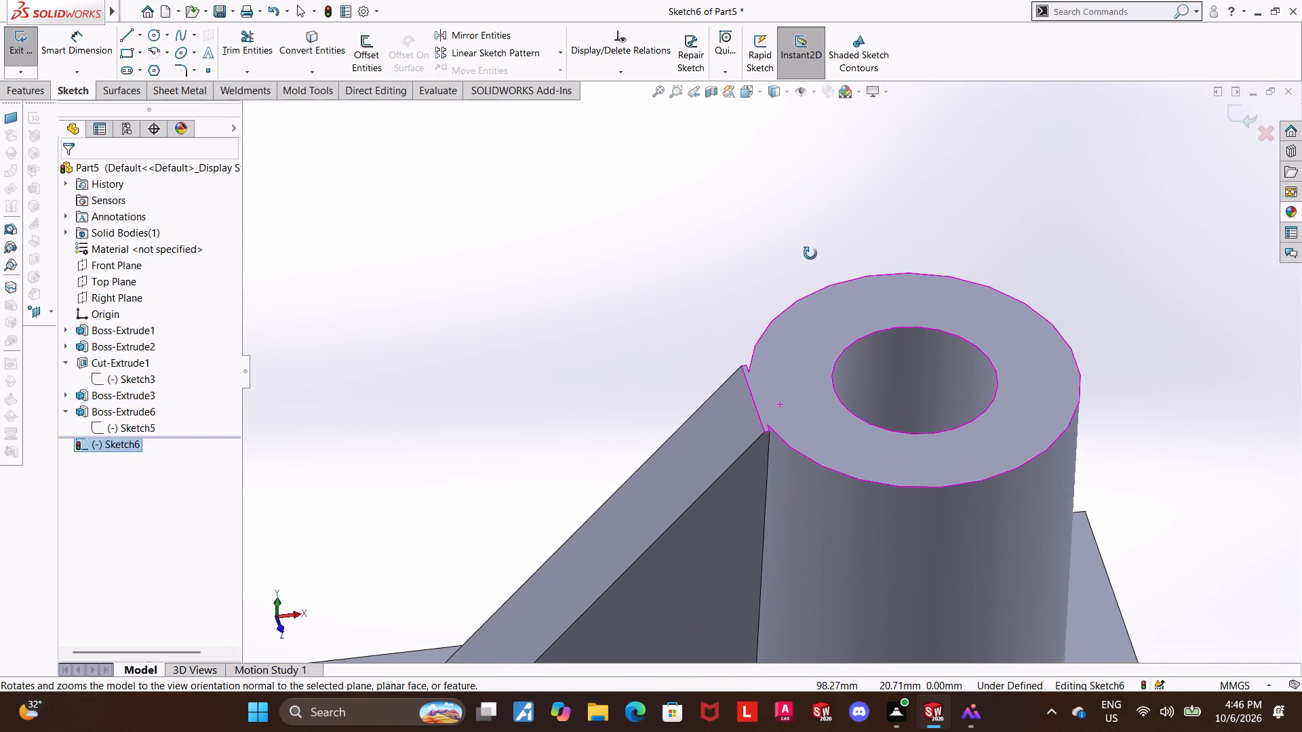
middle_drag(810, 253, 808, 248)
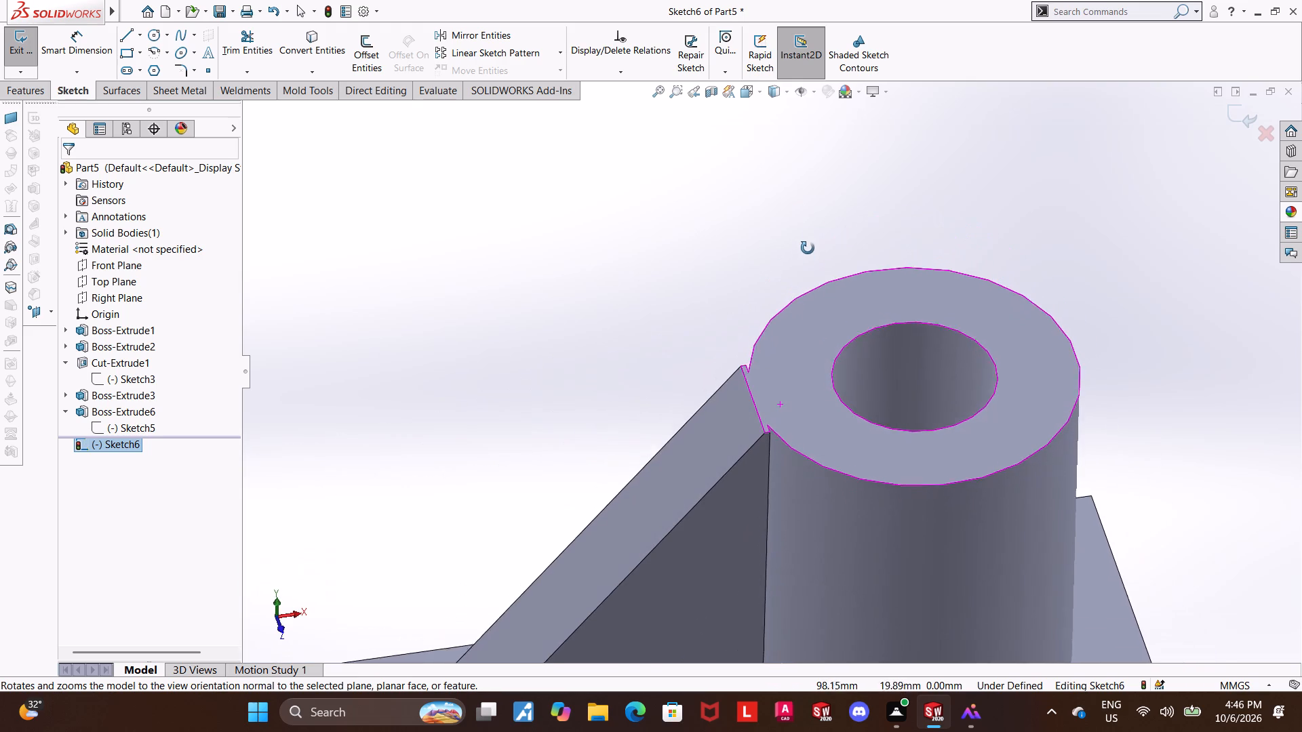
middle_drag(808, 248, 789, 243)
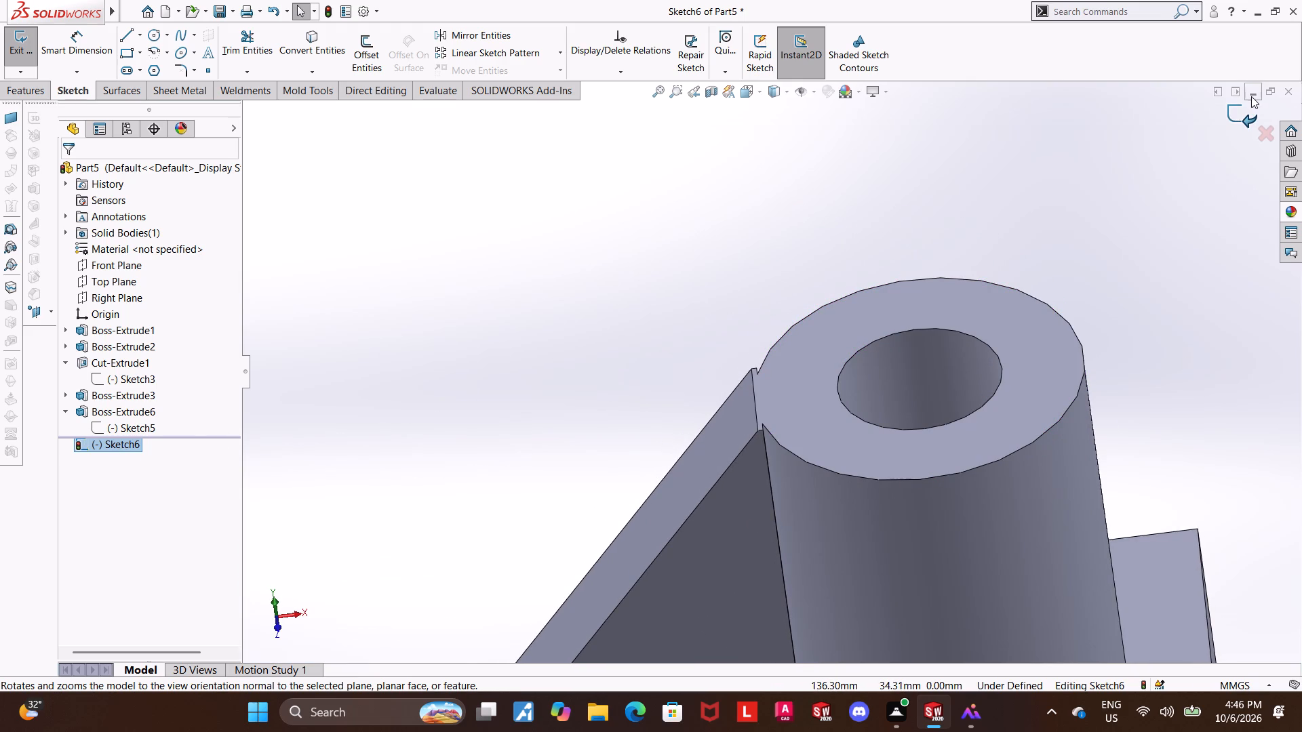
click(1249, 107)
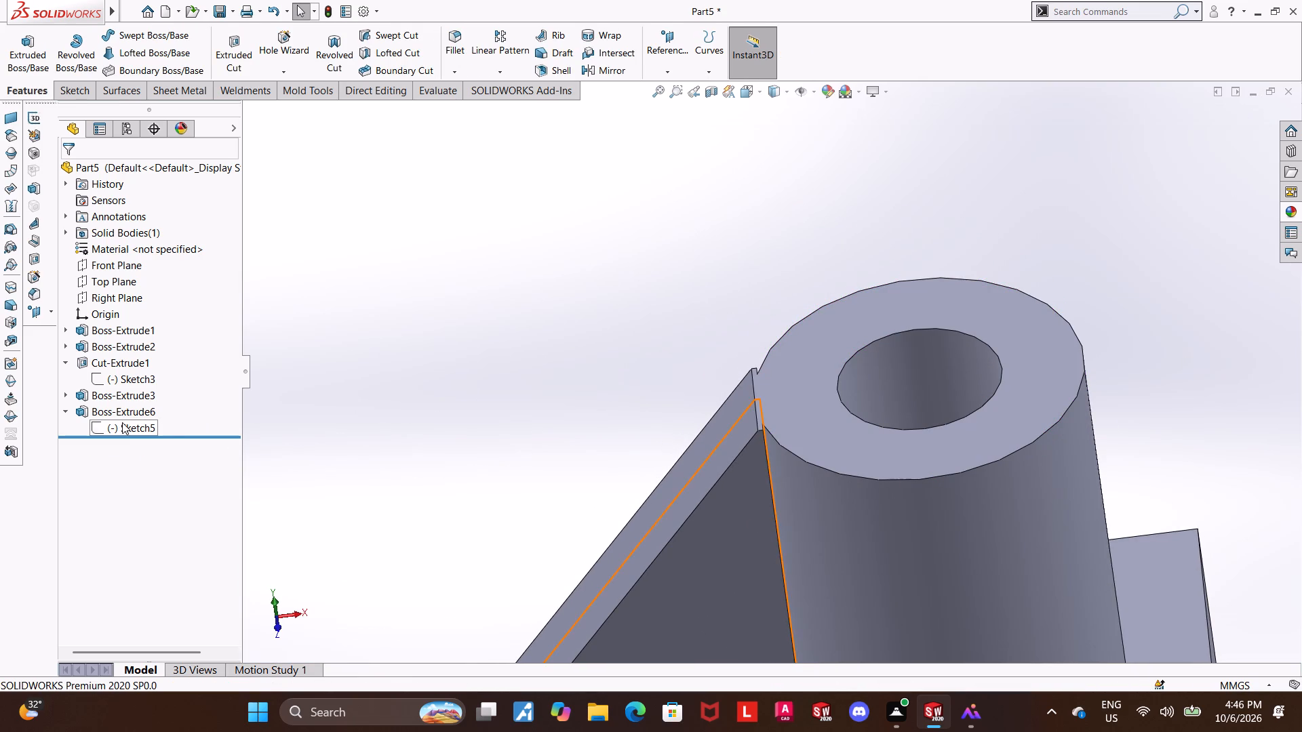
Set the rib profile's overlap into the boss to 4 mm and rebuild the rib.
click(122, 422)
click(171, 406)
scroll(955, 177, down, 3)
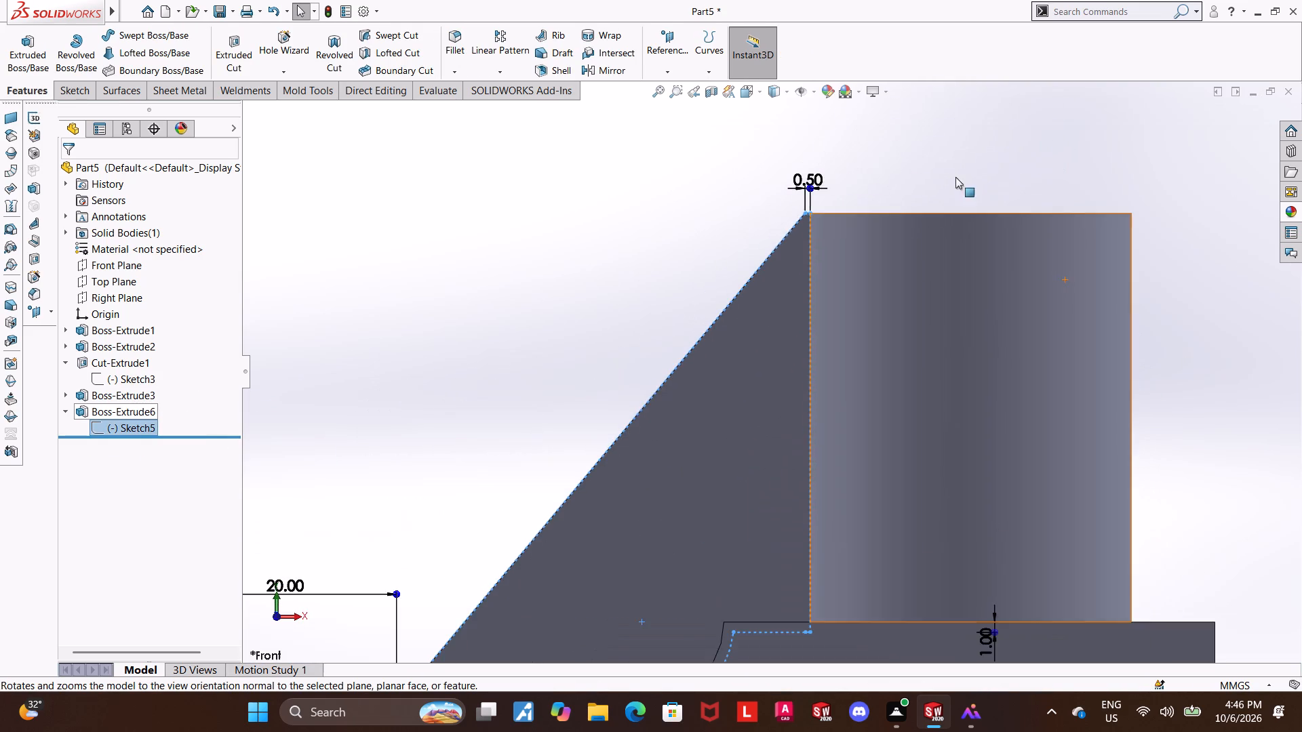
scroll(955, 177, down, 5)
double_click(731, 196)
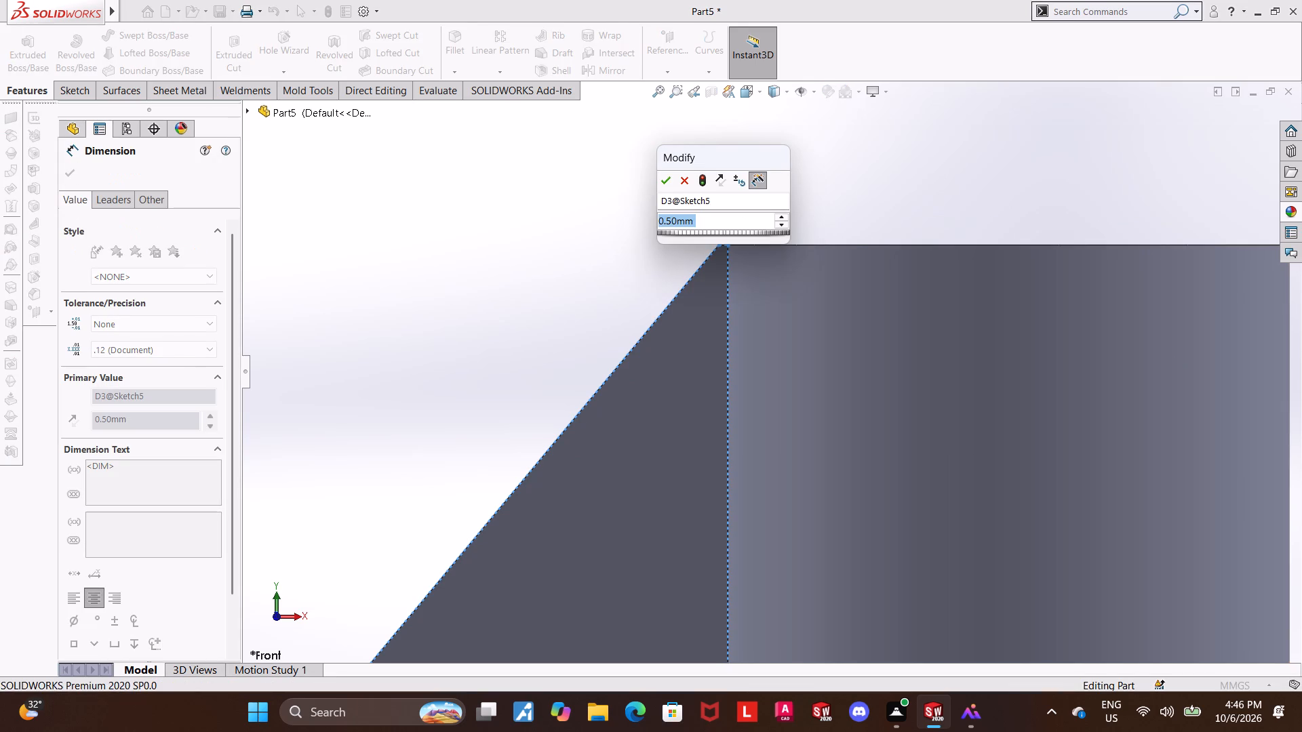
key(4)
key(Return)
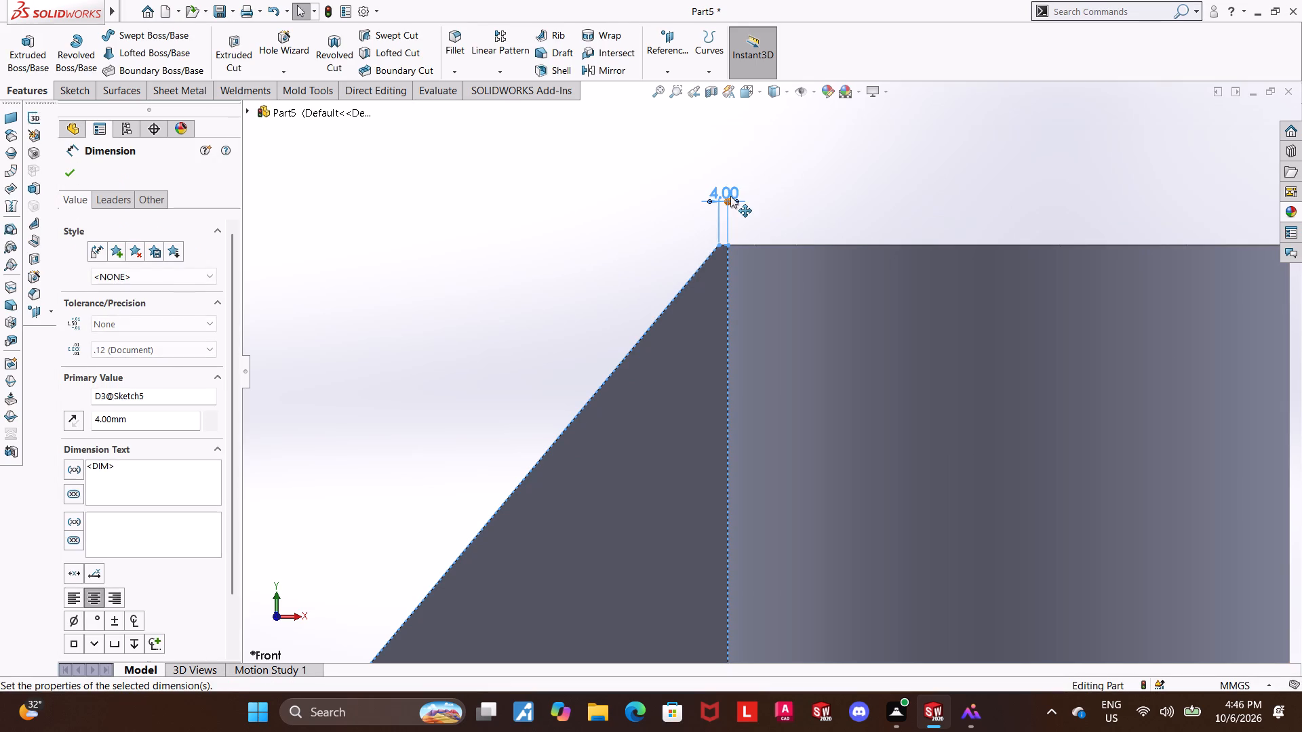
key(Escape)
click(816, 218)
scroll(803, 218, up, 1)
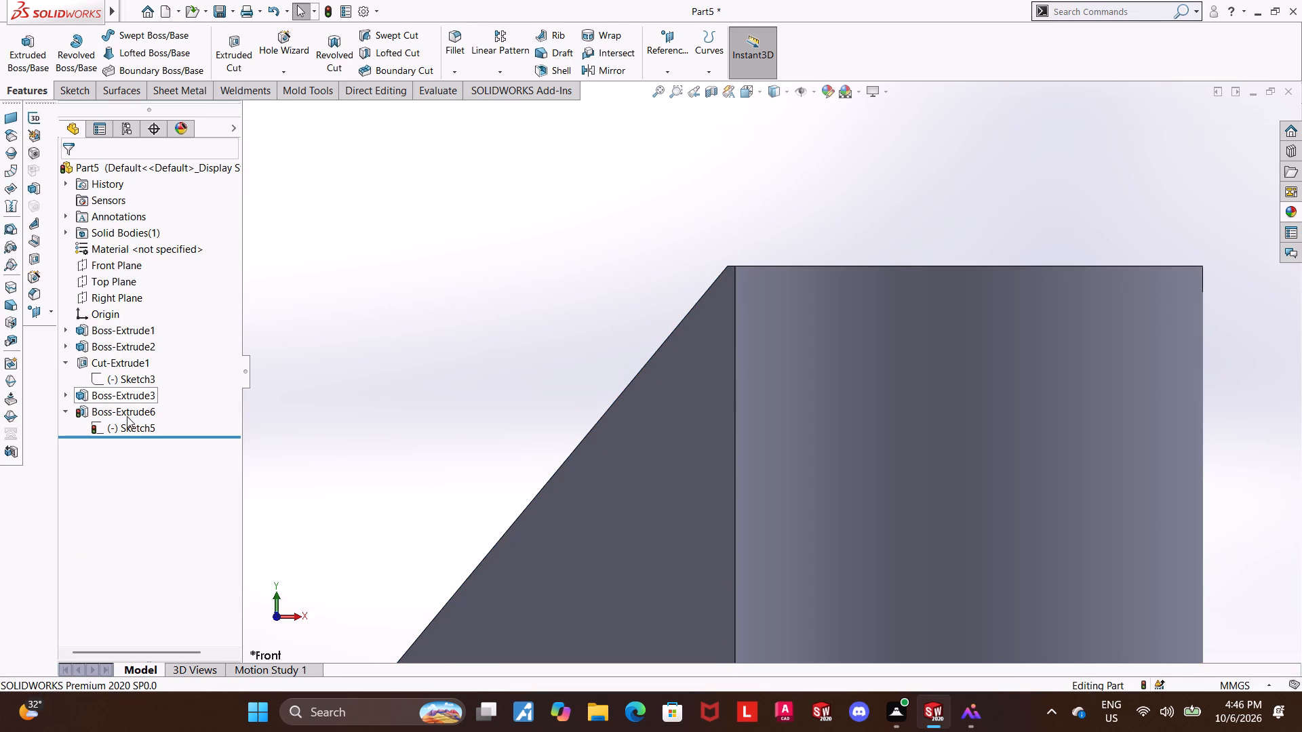
click(130, 428)
click(136, 389)
scroll(655, 388, up, 5)
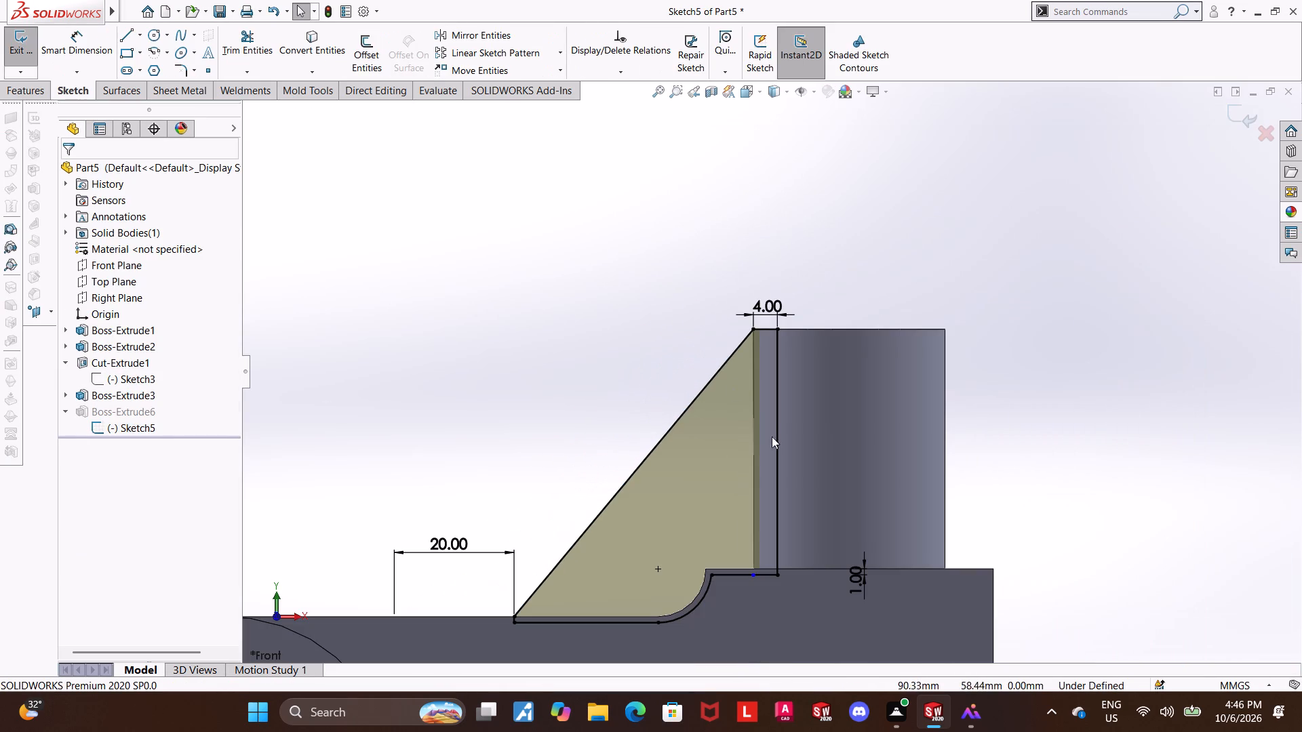
click(1231, 120)
Examine the rib's joint with the boss at an angle, reopening the rib's profile sketch to check its overlap and closing it unedited.
middle_drag(859, 204, 902, 320)
scroll(728, 312, down, 3)
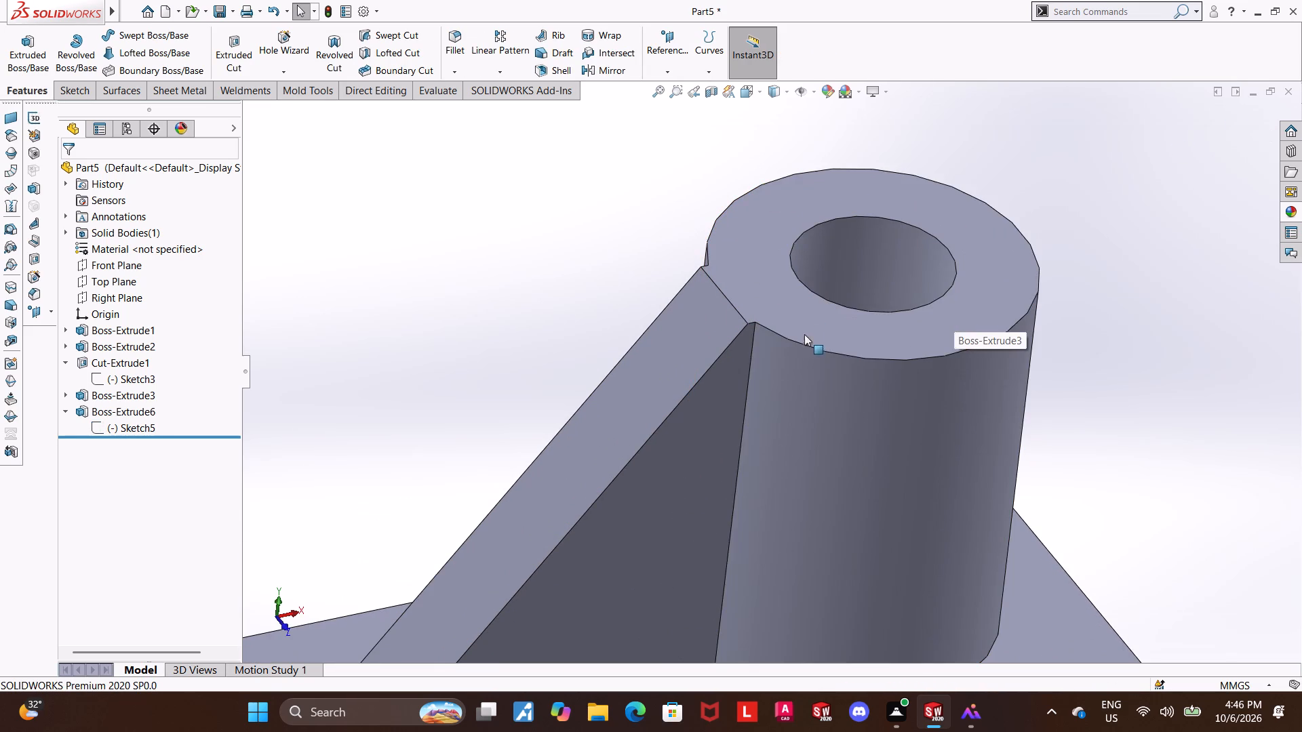
middle_drag(793, 310, 767, 287)
click(108, 420)
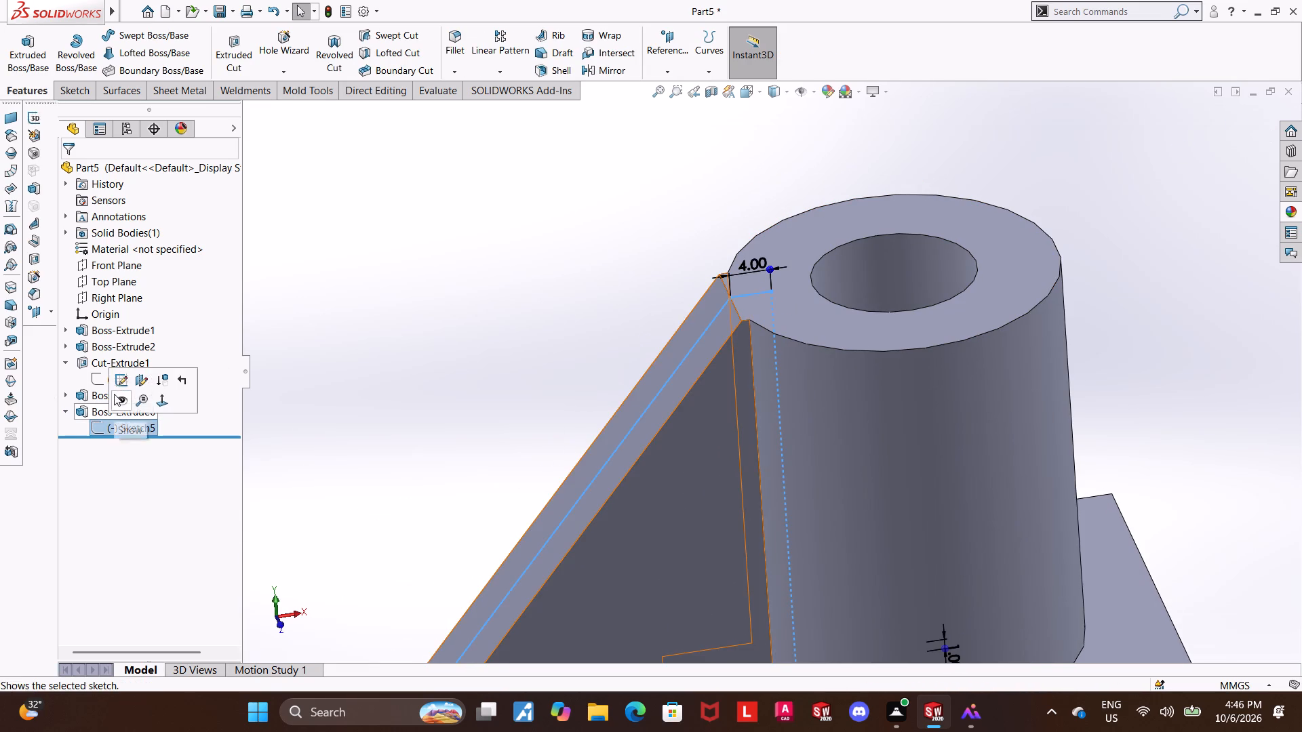
click(119, 379)
middle_drag(789, 280, 789, 314)
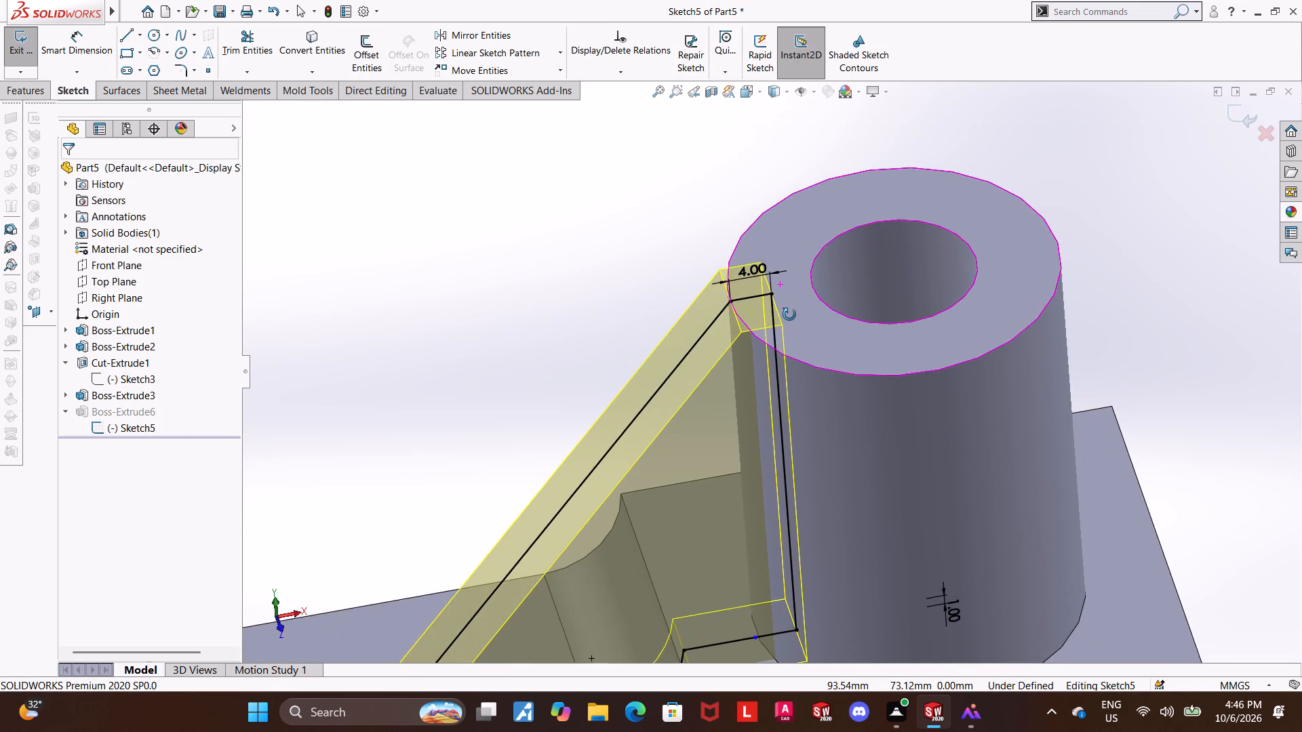
middle_drag(789, 314, 797, 300)
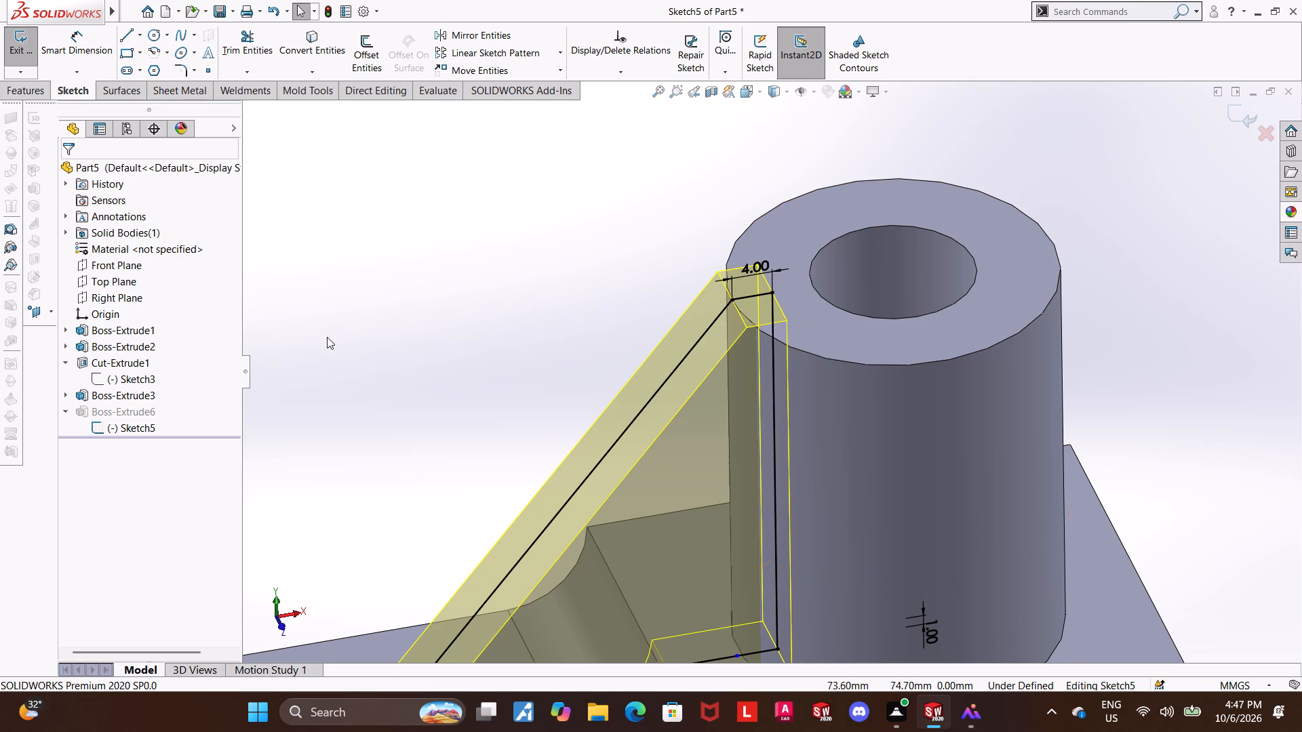
click(1247, 109)
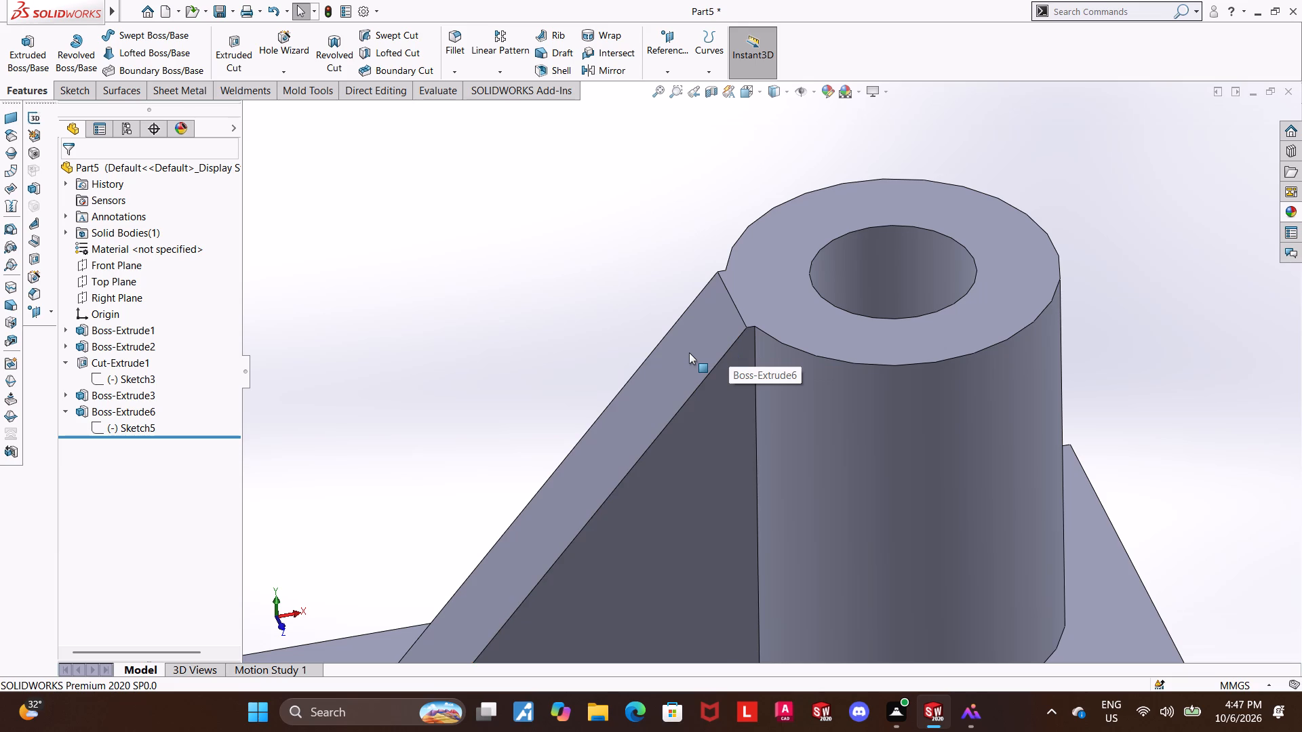
Examine the rib against the boss and arm from an angle, up close along the joint, and in the front view.
scroll(765, 436, up, 5)
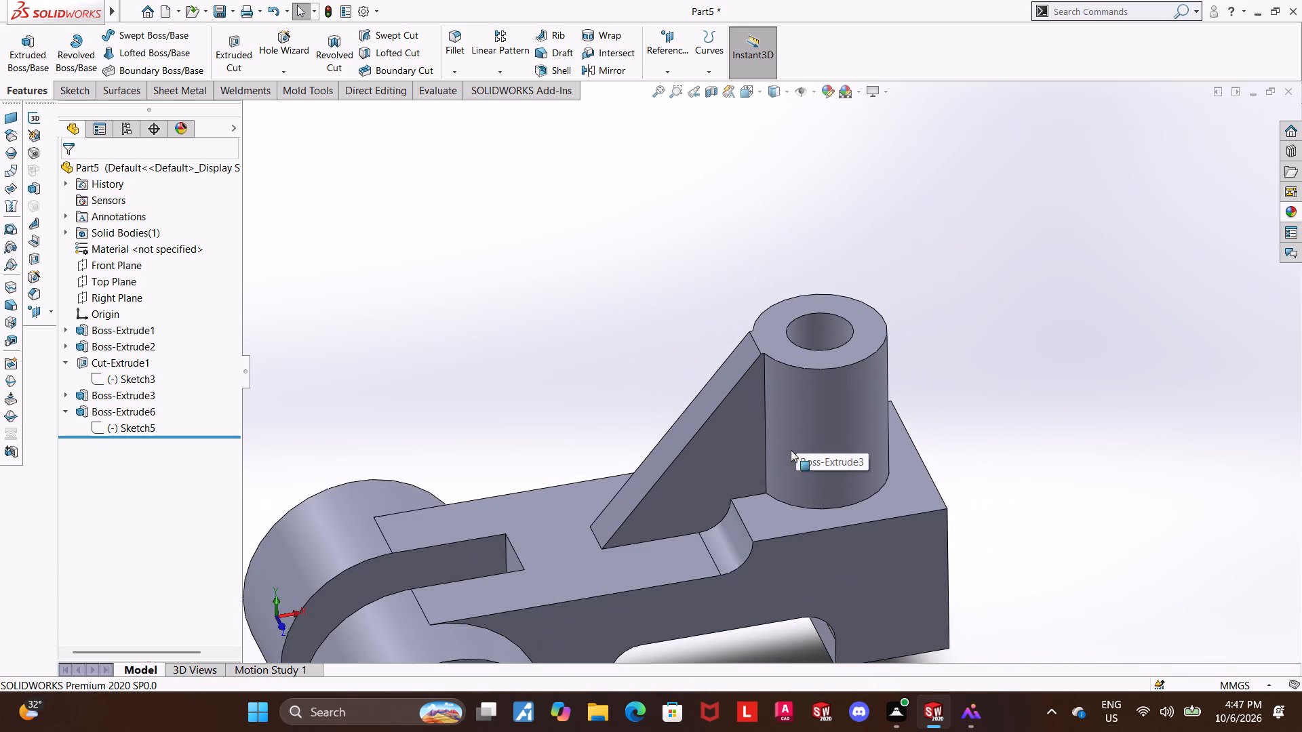
scroll(771, 461, up, 1)
middle_drag(770, 461, 780, 441)
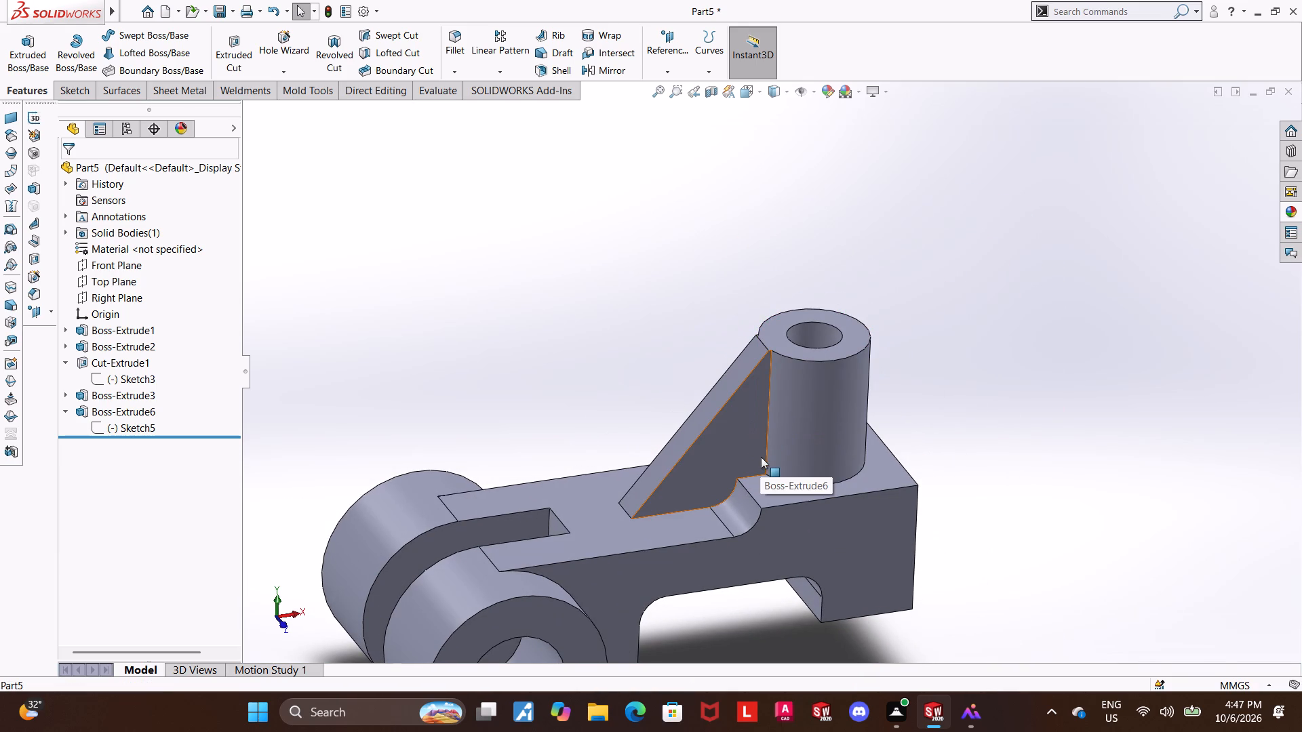
scroll(790, 350, down, 3)
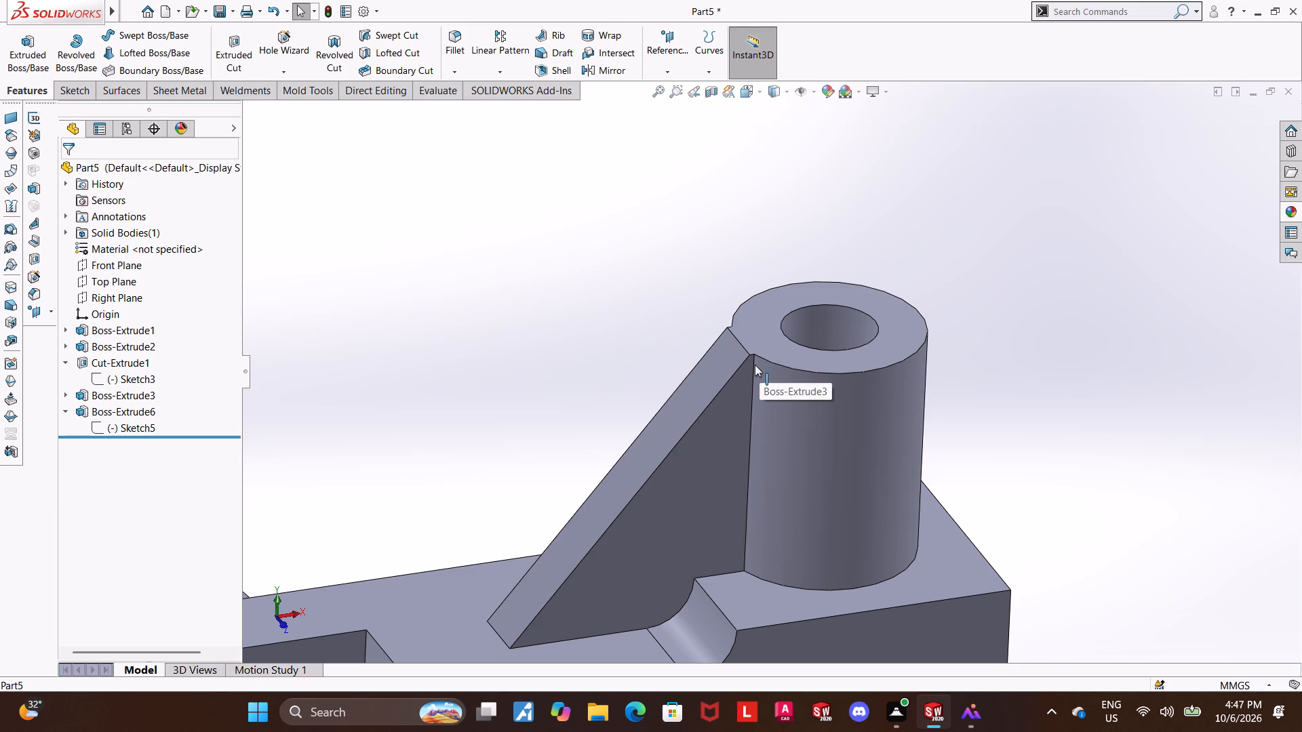
middle_drag(753, 380, 712, 300)
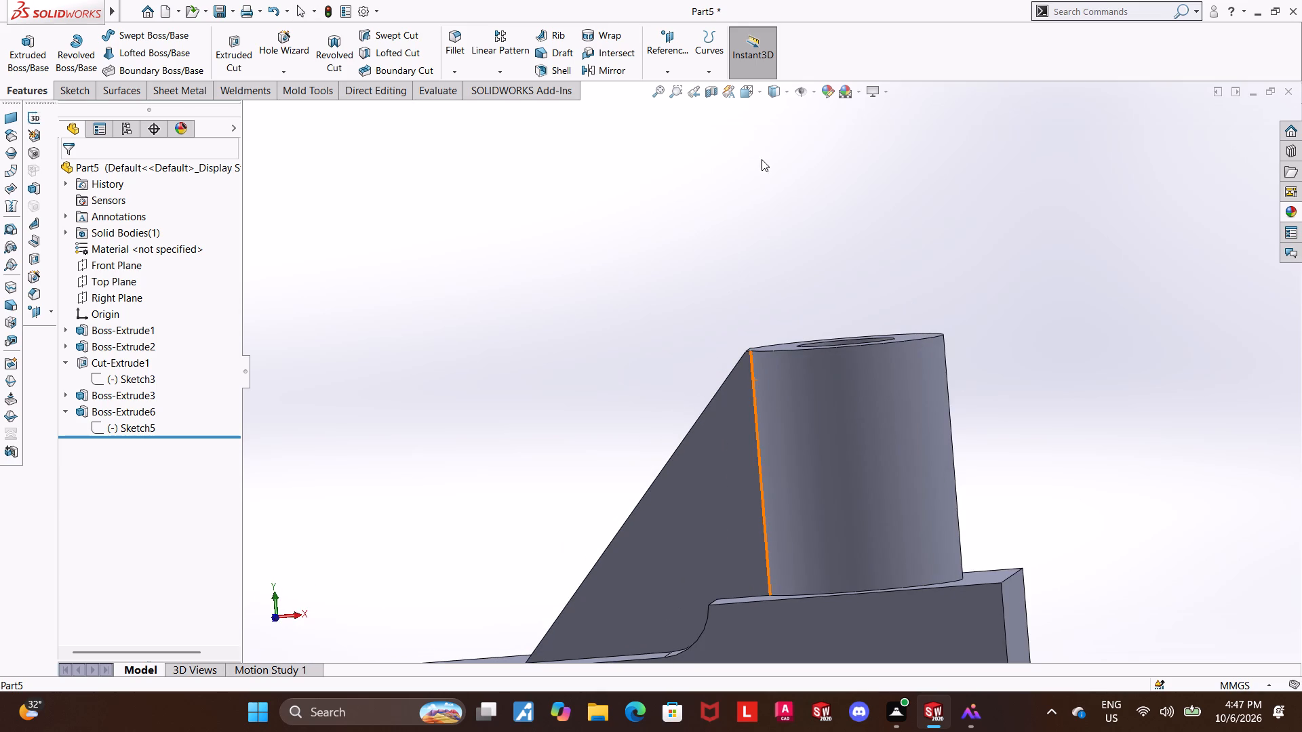
click(747, 98)
click(701, 371)
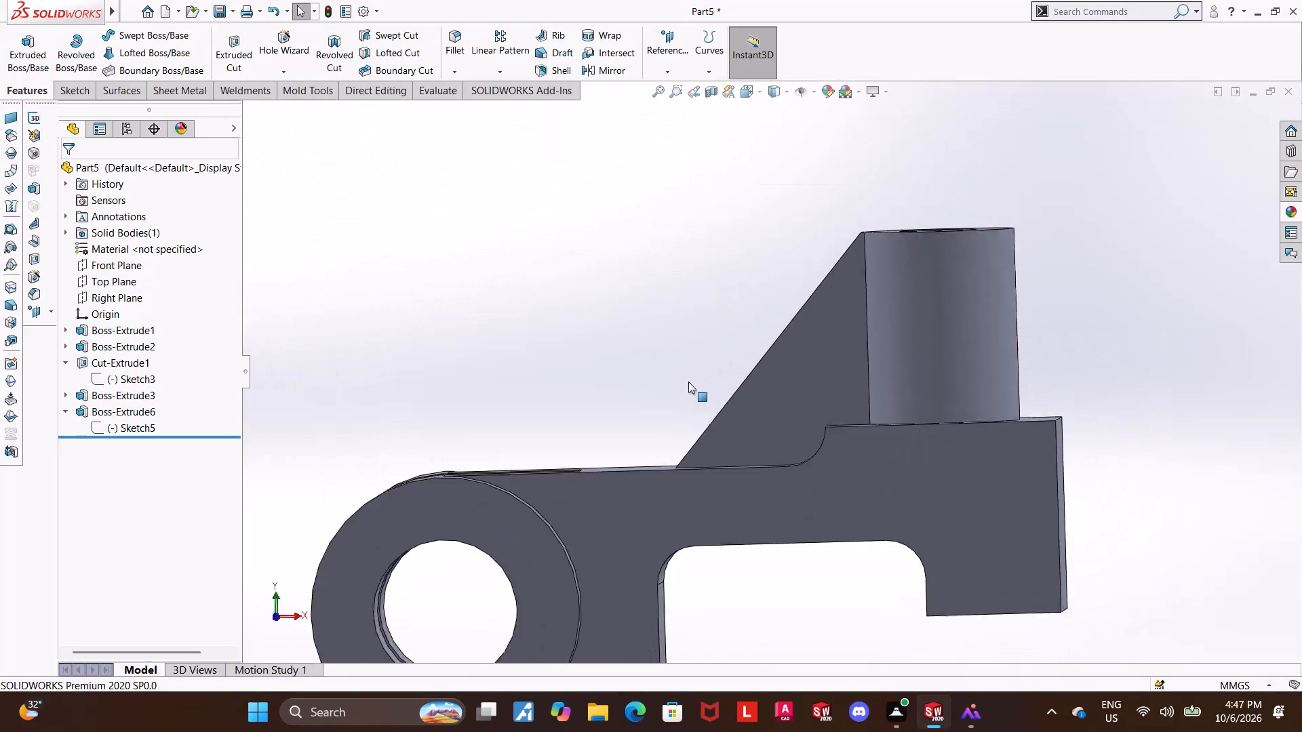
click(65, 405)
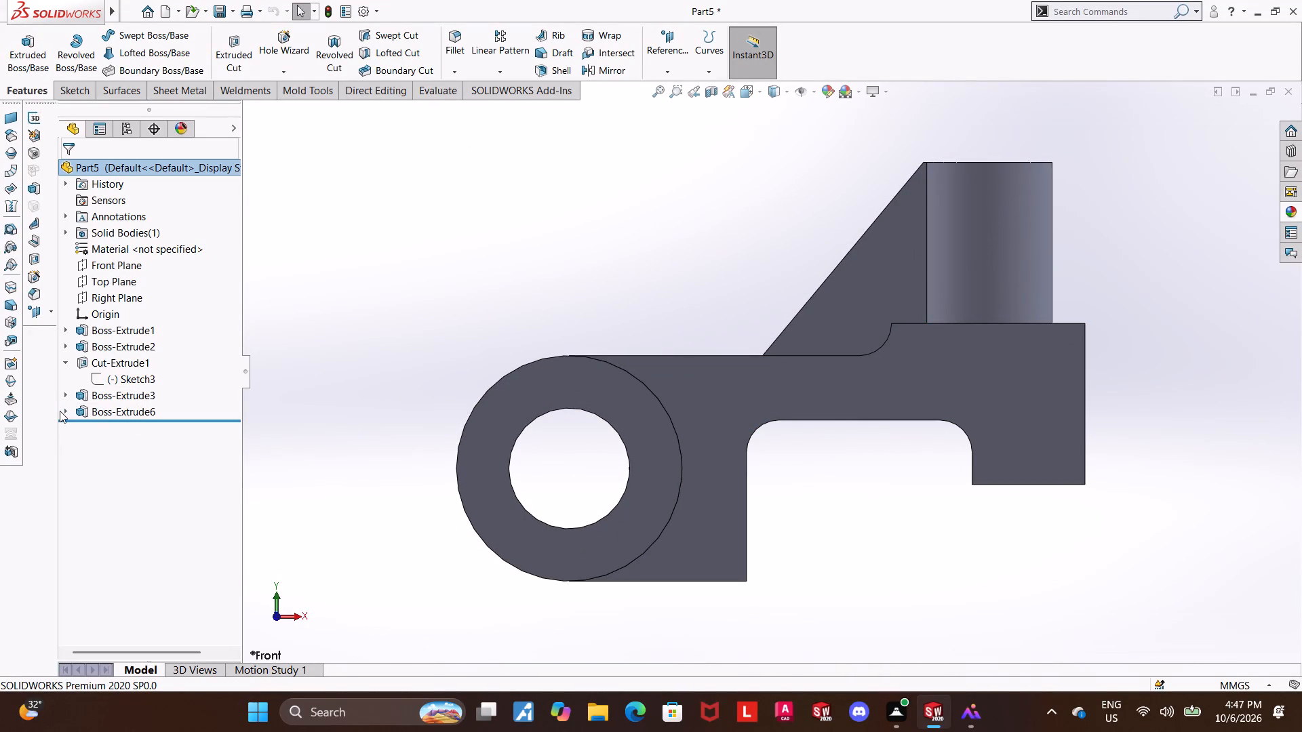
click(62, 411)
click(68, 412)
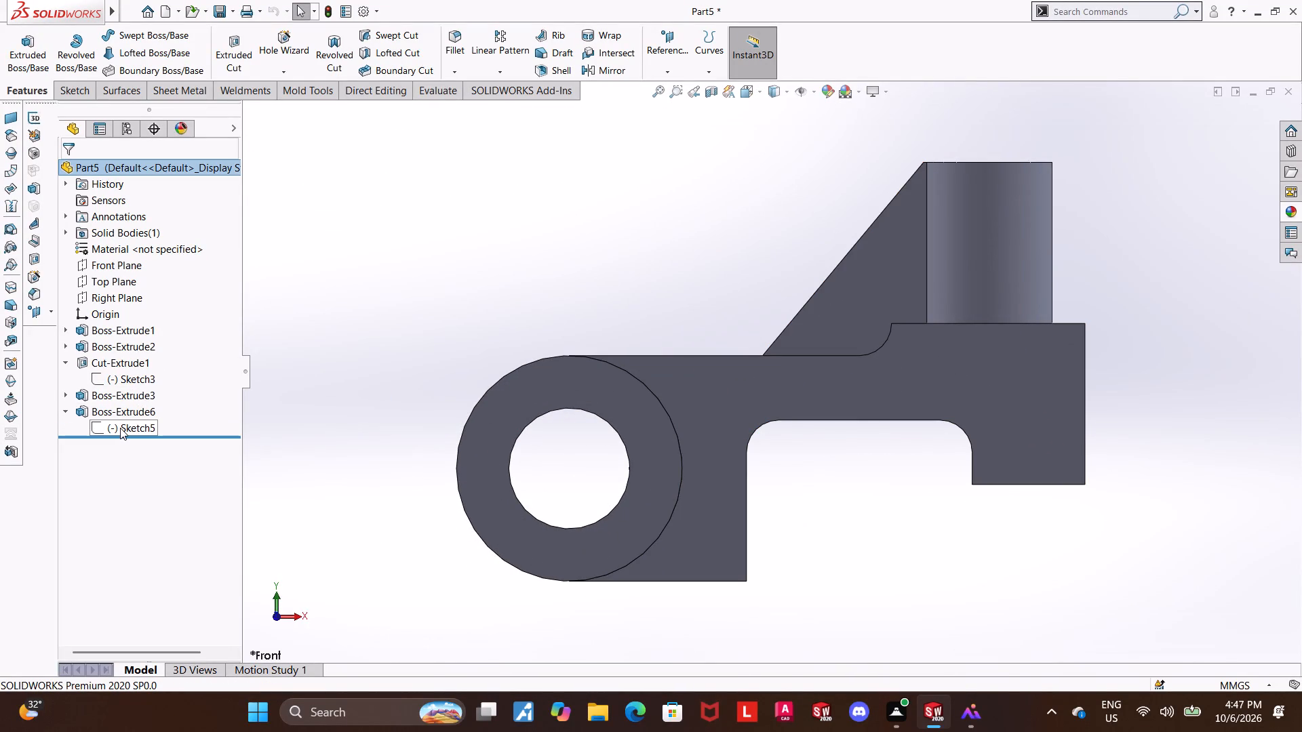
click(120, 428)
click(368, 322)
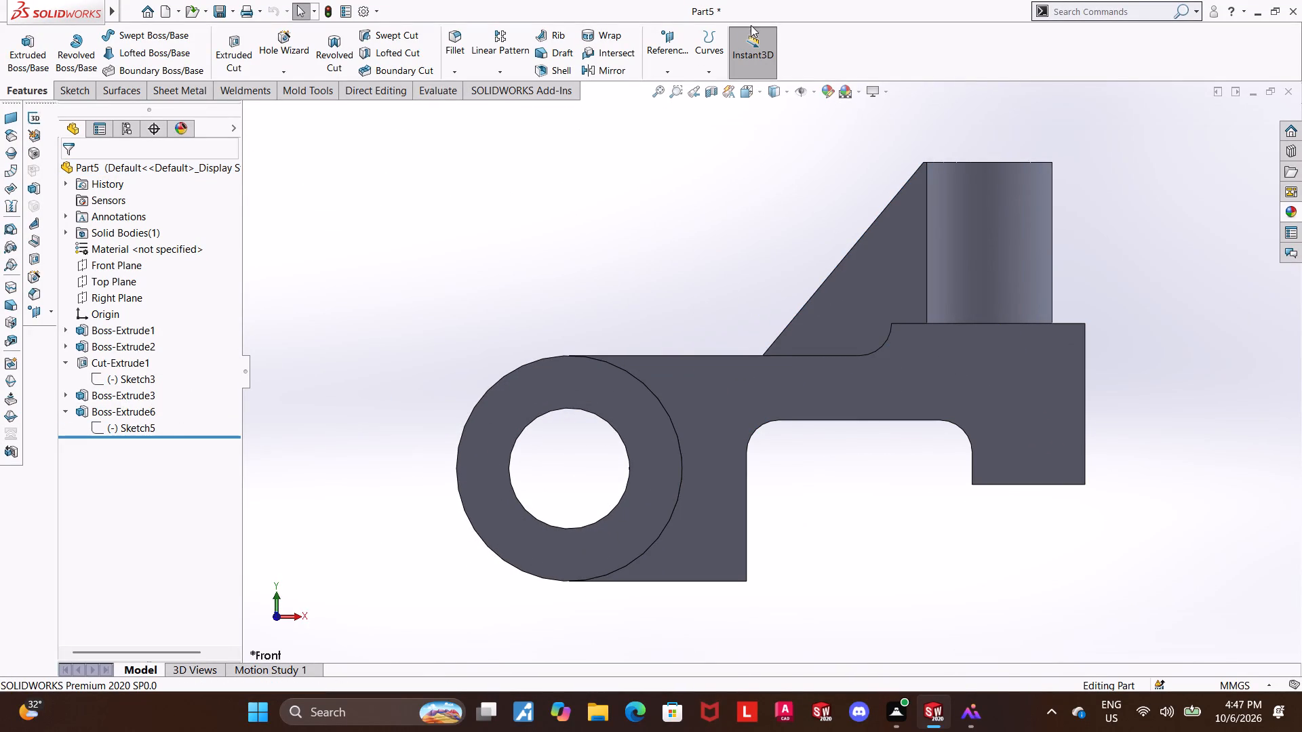
Create a reference plane offset 5 mm from the Front Plane.
click(688, 64)
click(676, 93)
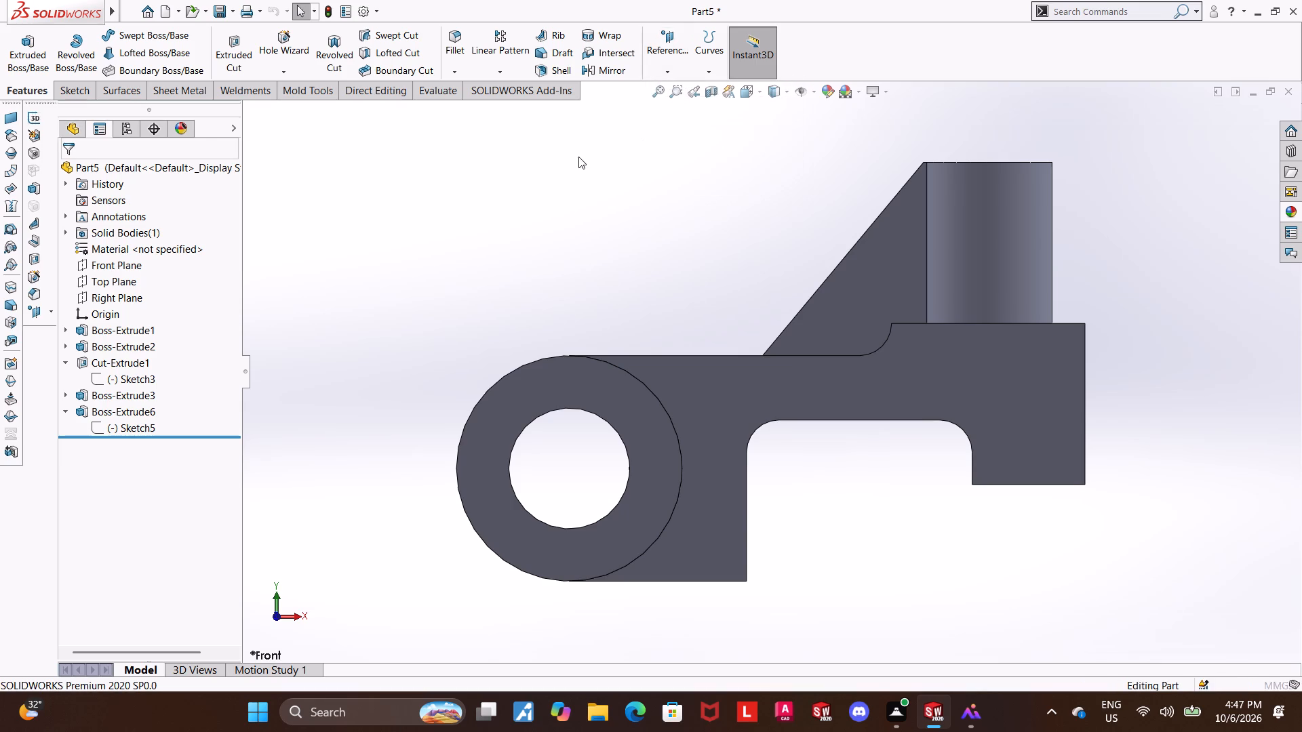
middle_drag(565, 165, 578, 188)
middle_drag(246, 192, 287, 251)
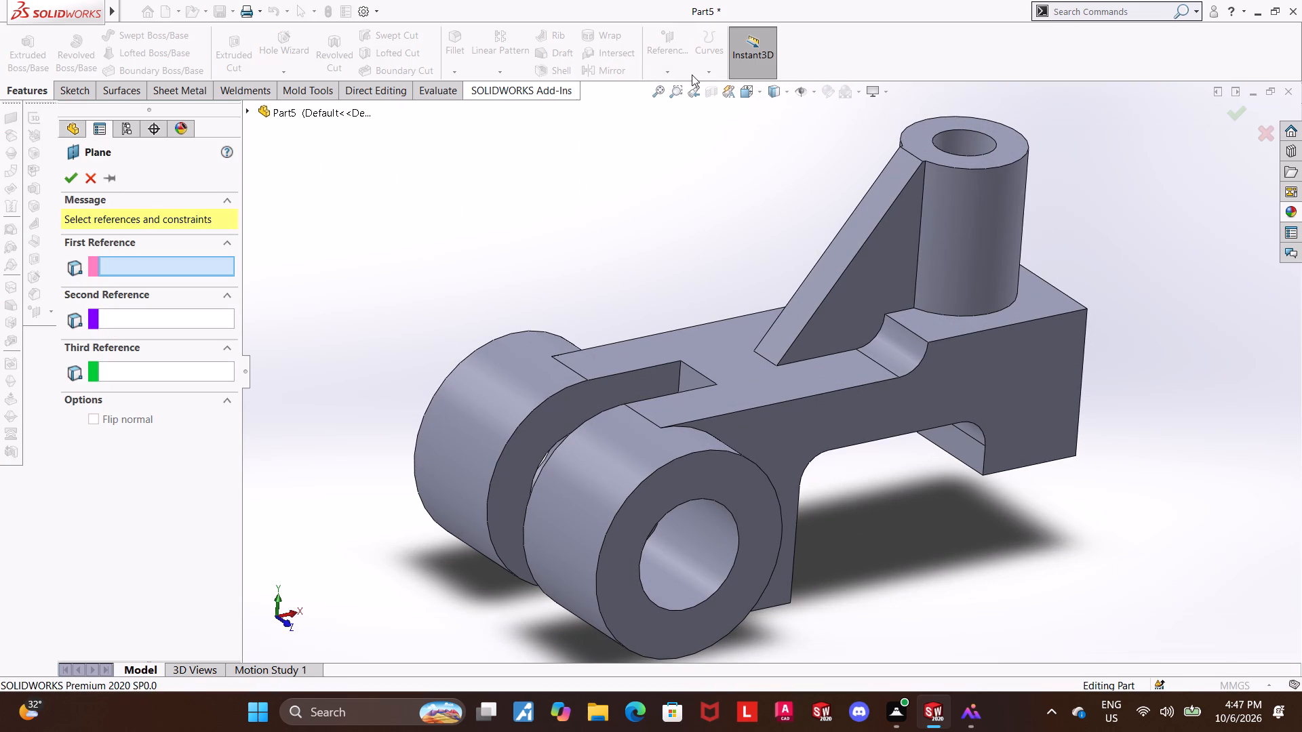
click(249, 115)
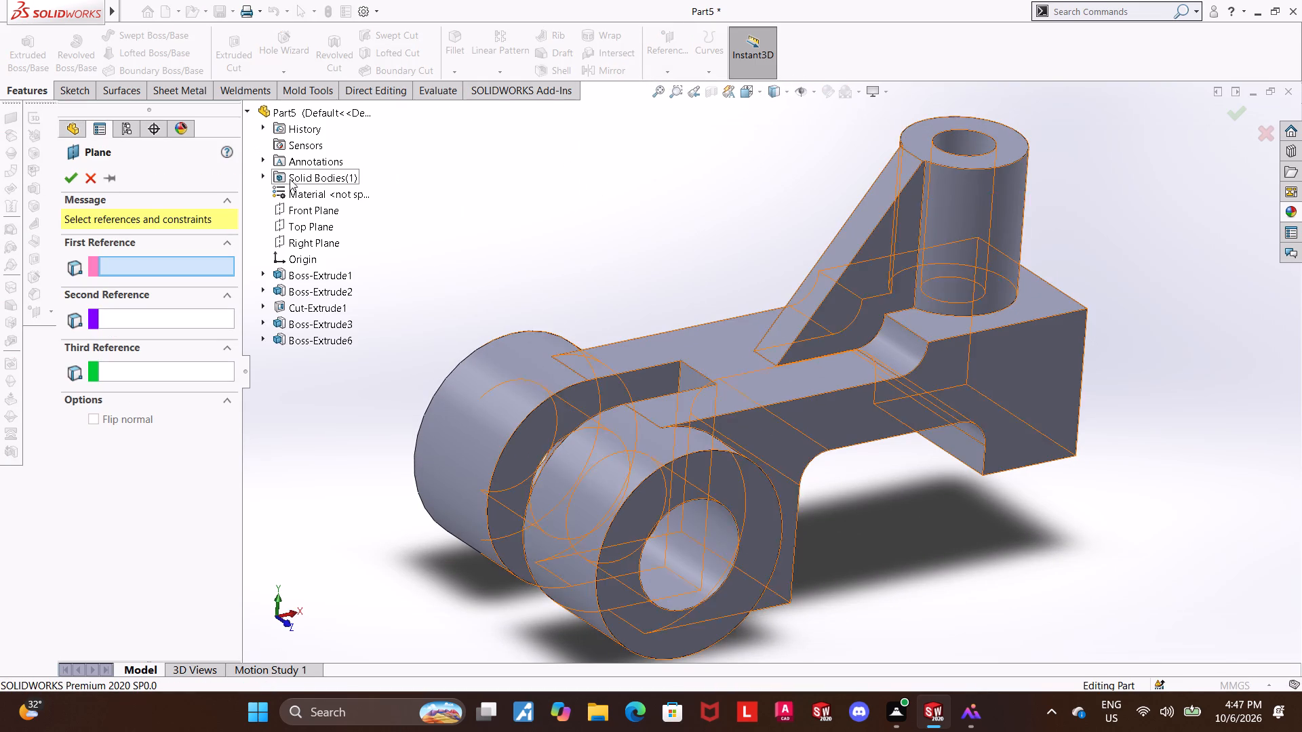
click(298, 203)
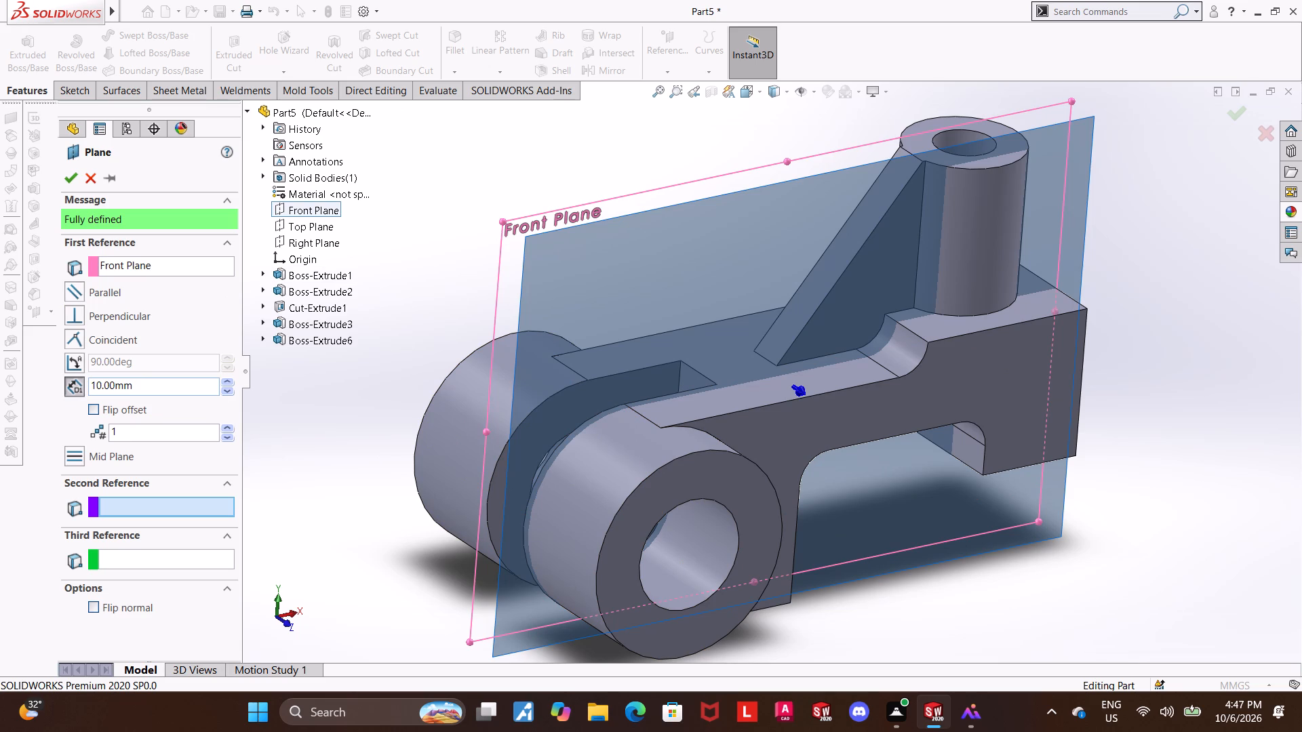
drag(151, 384, 0, 380)
key(5)
key(Return)
click(67, 171)
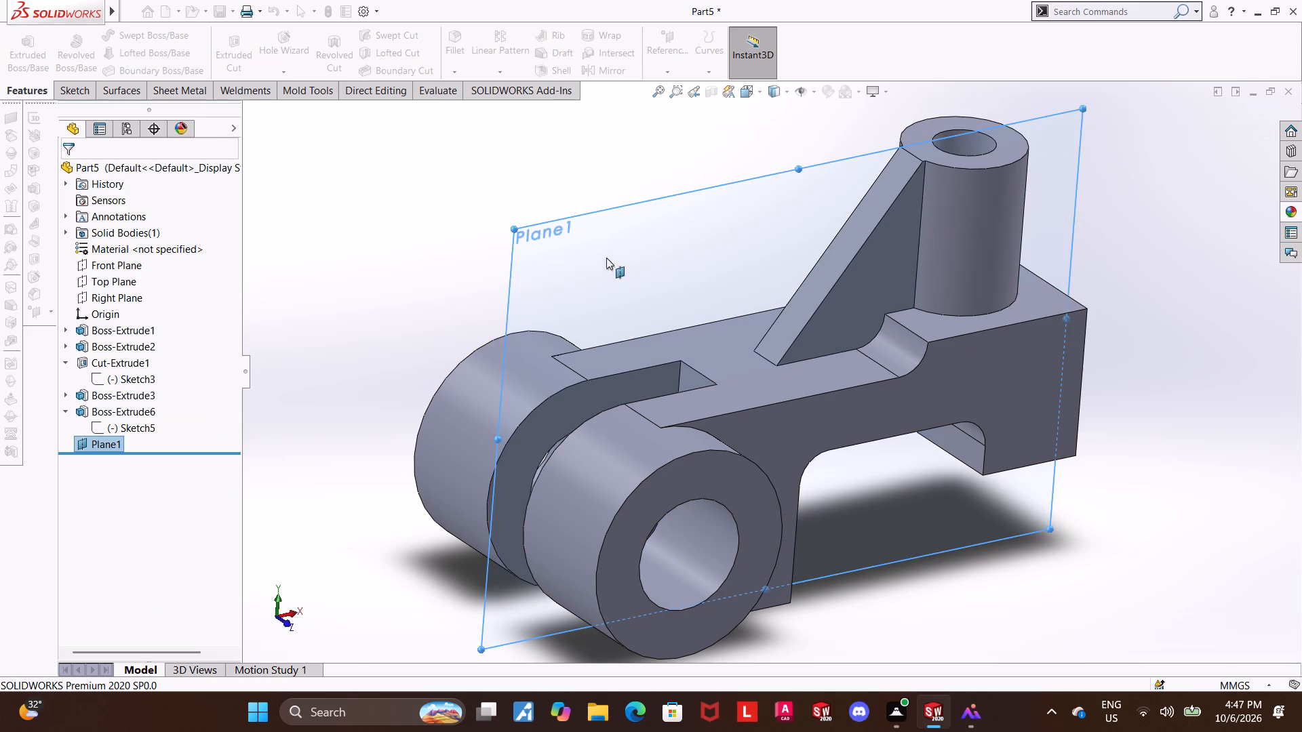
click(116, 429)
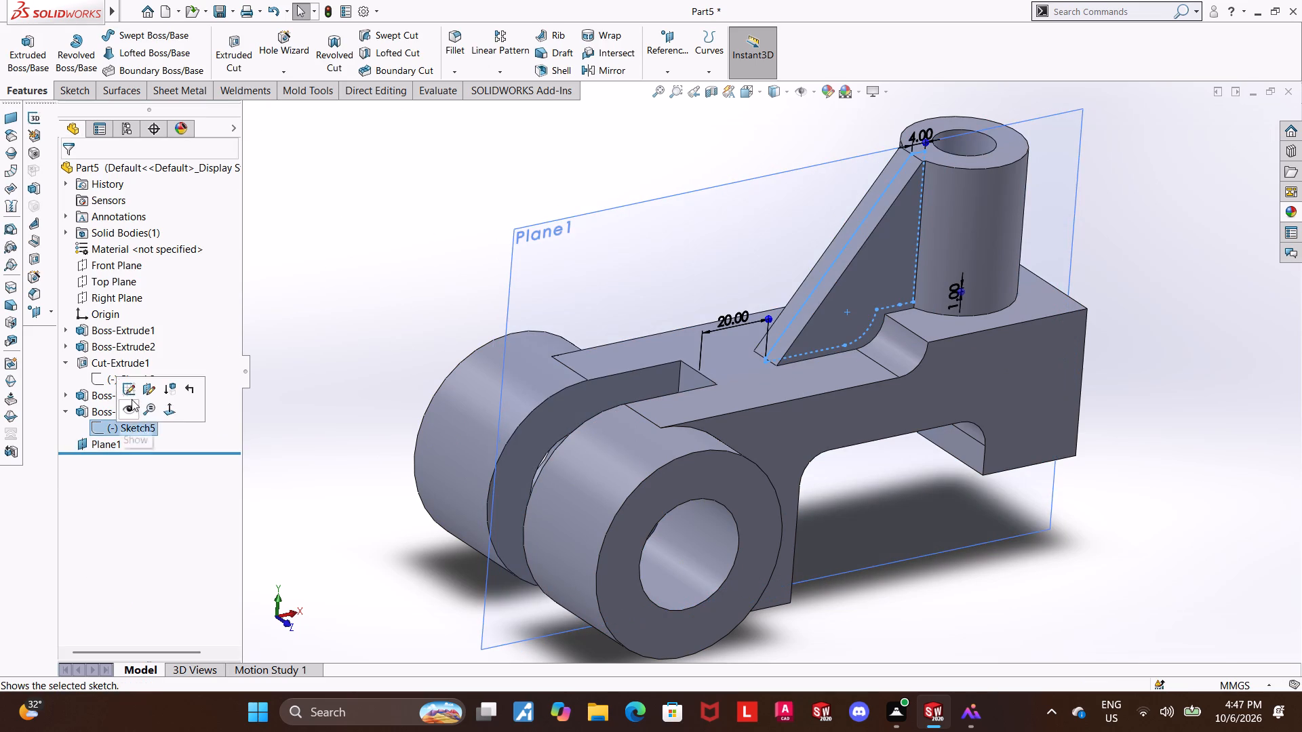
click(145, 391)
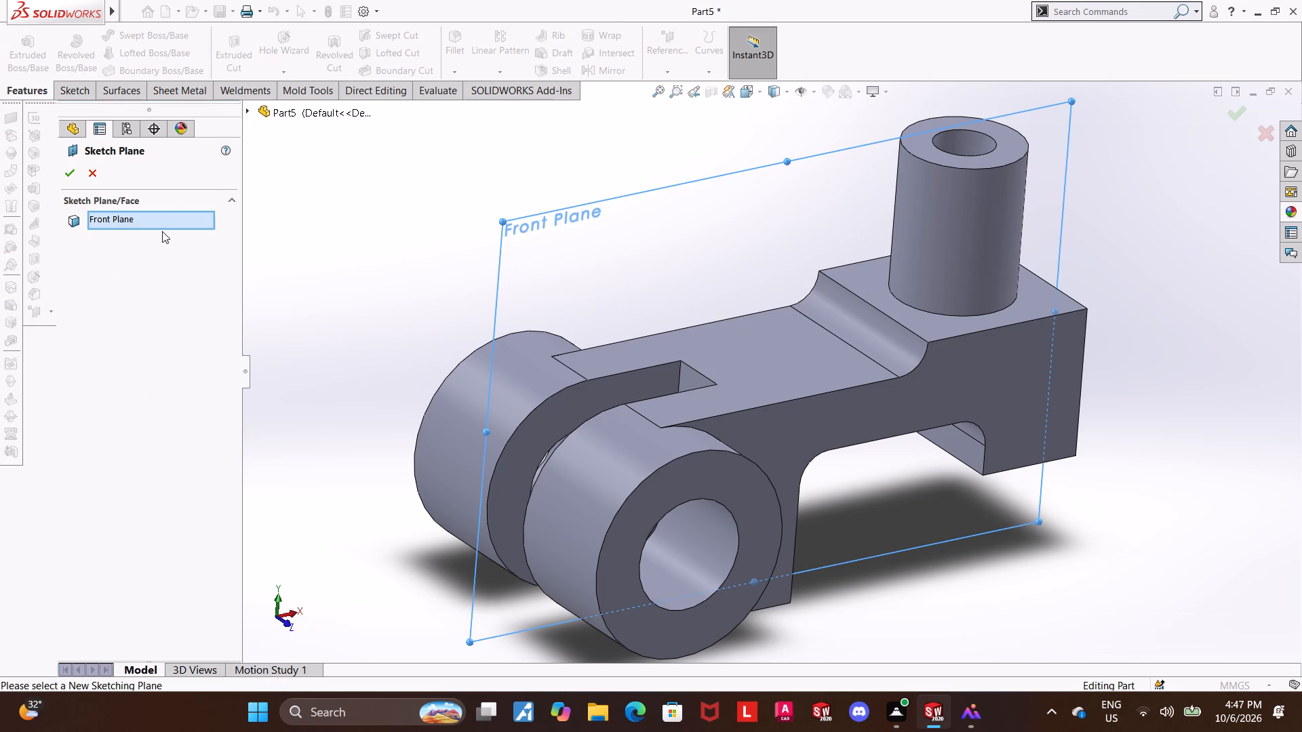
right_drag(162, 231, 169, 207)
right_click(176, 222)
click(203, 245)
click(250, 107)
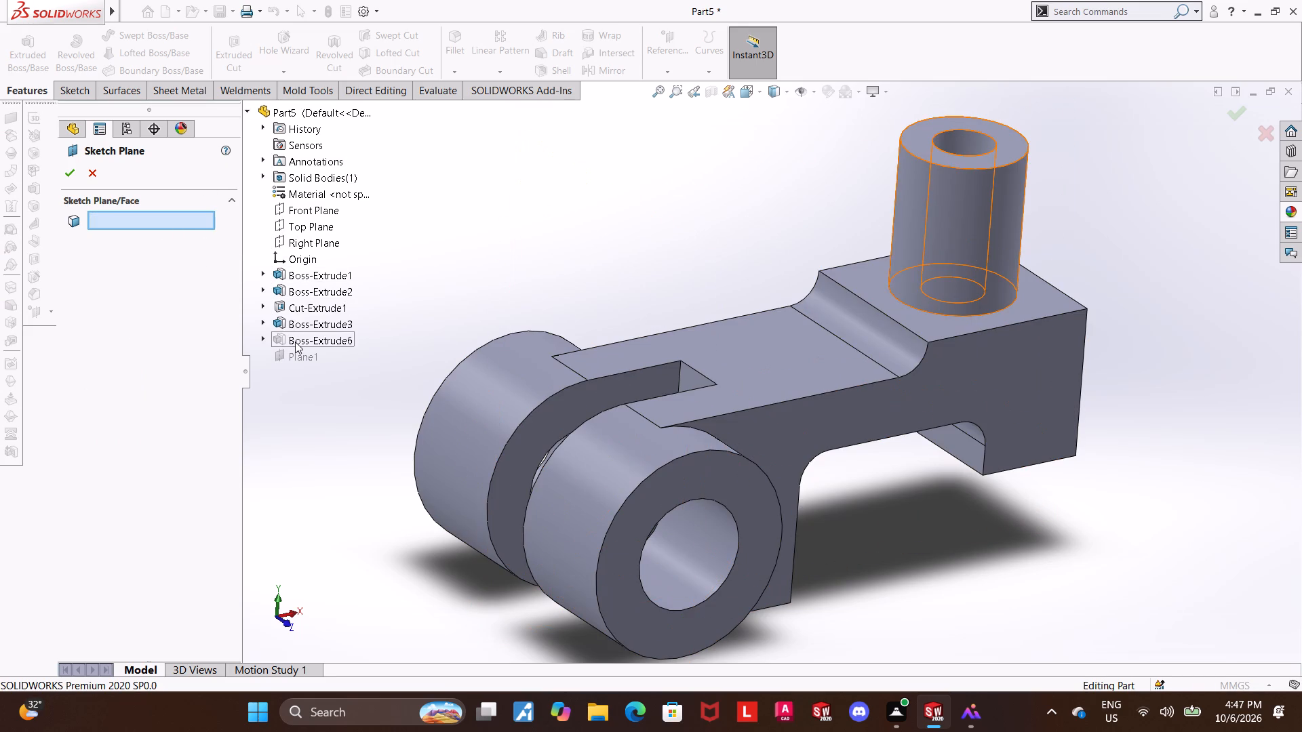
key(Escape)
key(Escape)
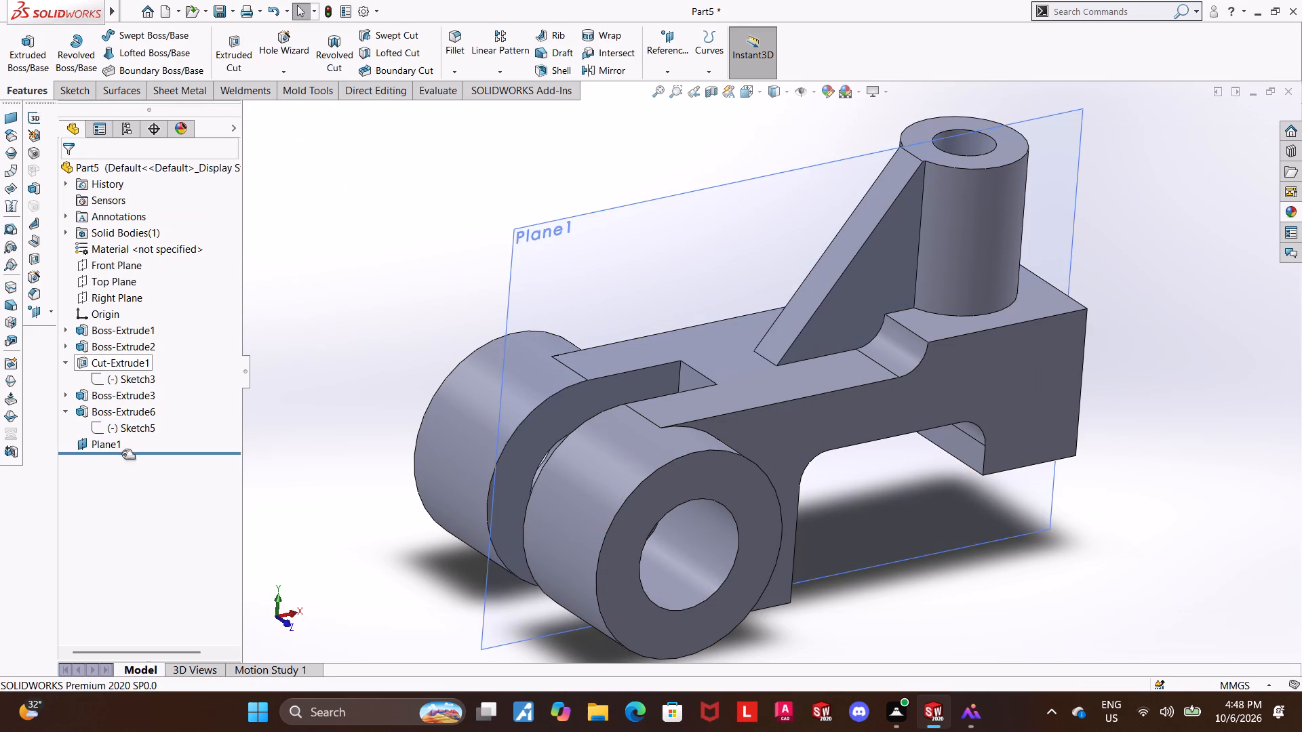
Delete the rib extrusion together with its leftover profile sketch.
right_click(80, 408)
click(106, 479)
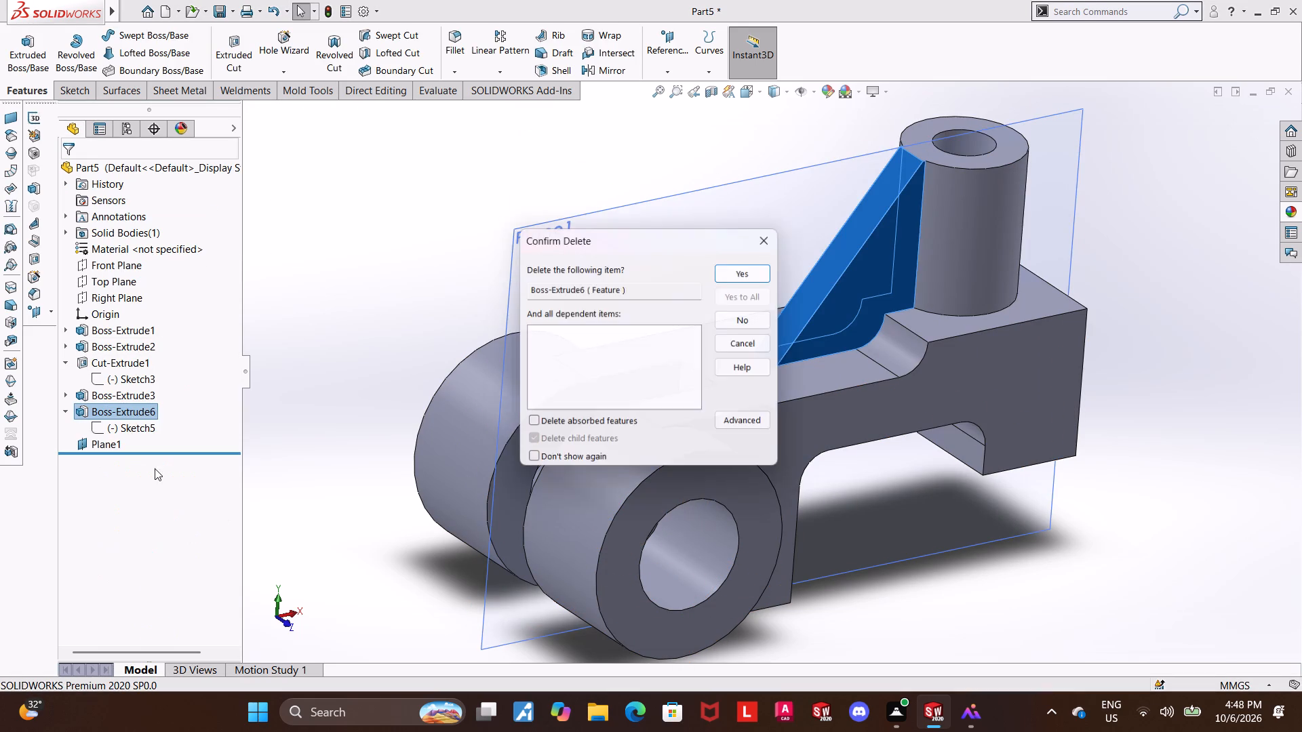
click(728, 260)
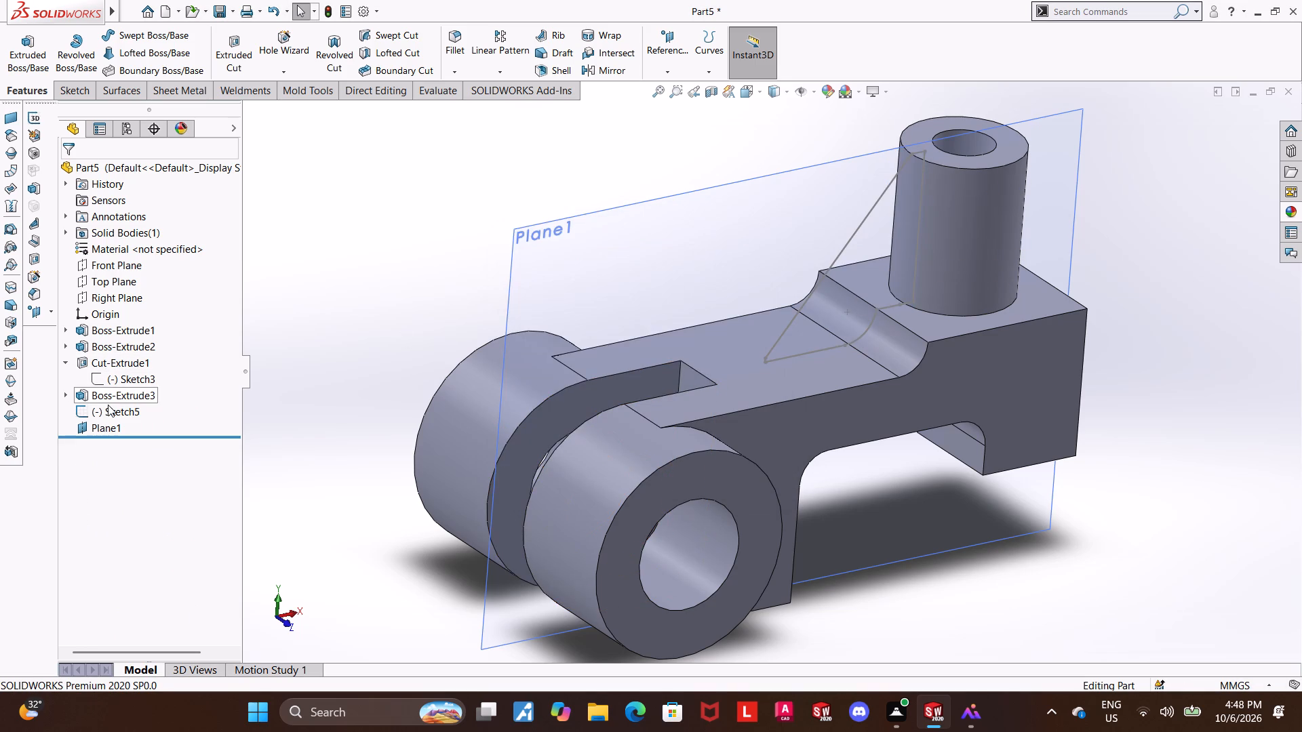
right_click(108, 405)
click(183, 493)
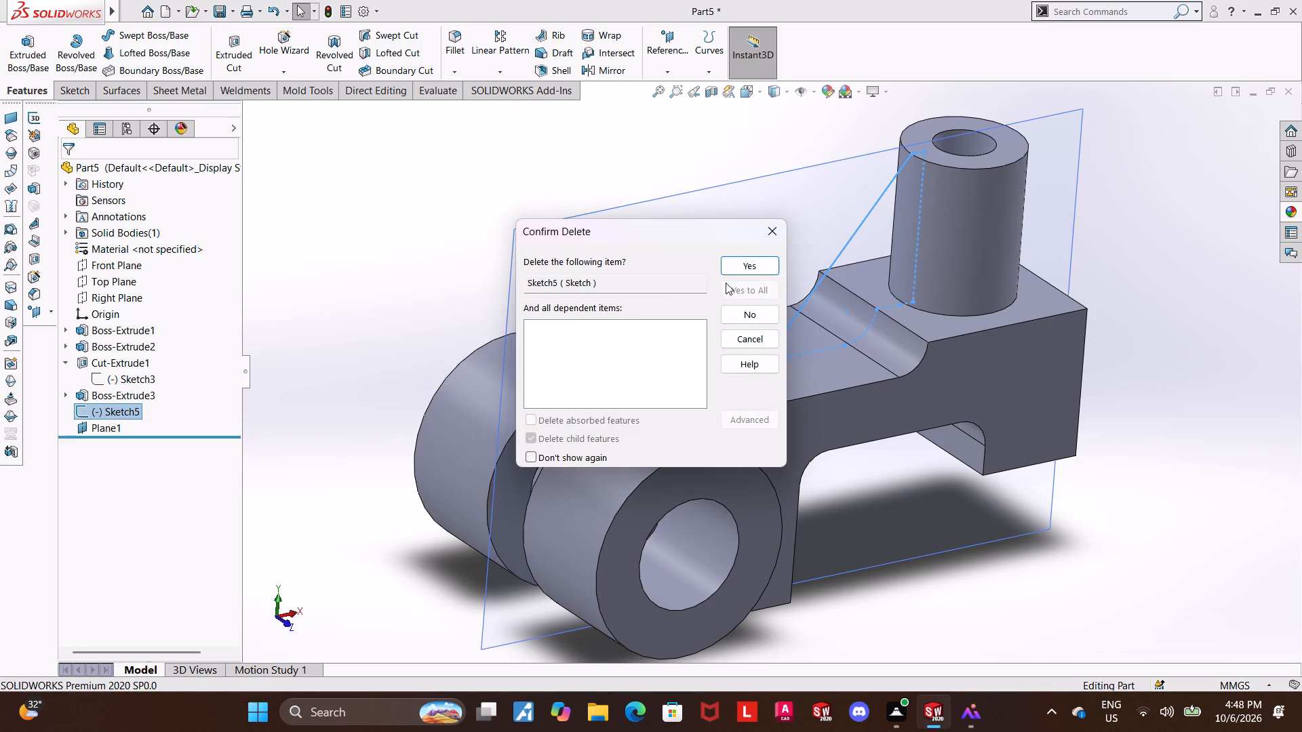
click(732, 272)
click(1225, 312)
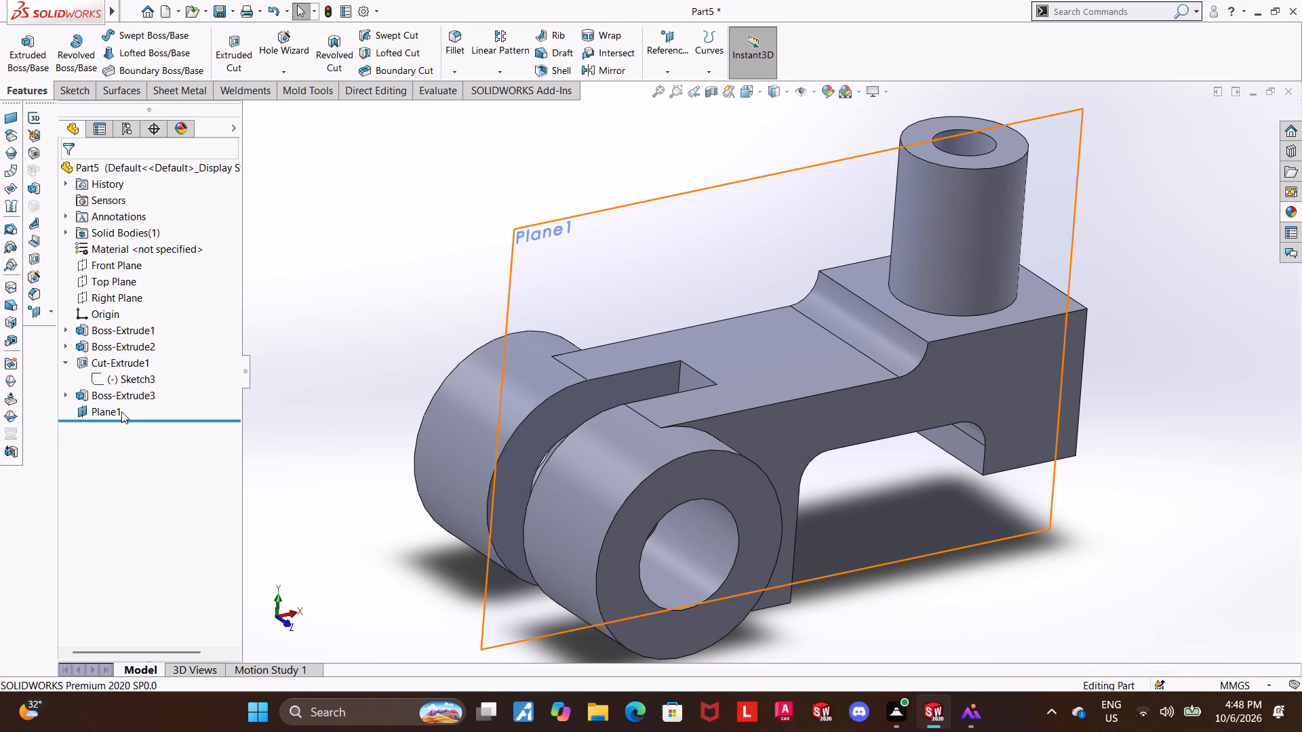
On the new offset plane, sketch a sloped line from the boss's upper corner to the arm's top edge, about 12 mm beyond the slot's end.
click(117, 411)
click(187, 390)
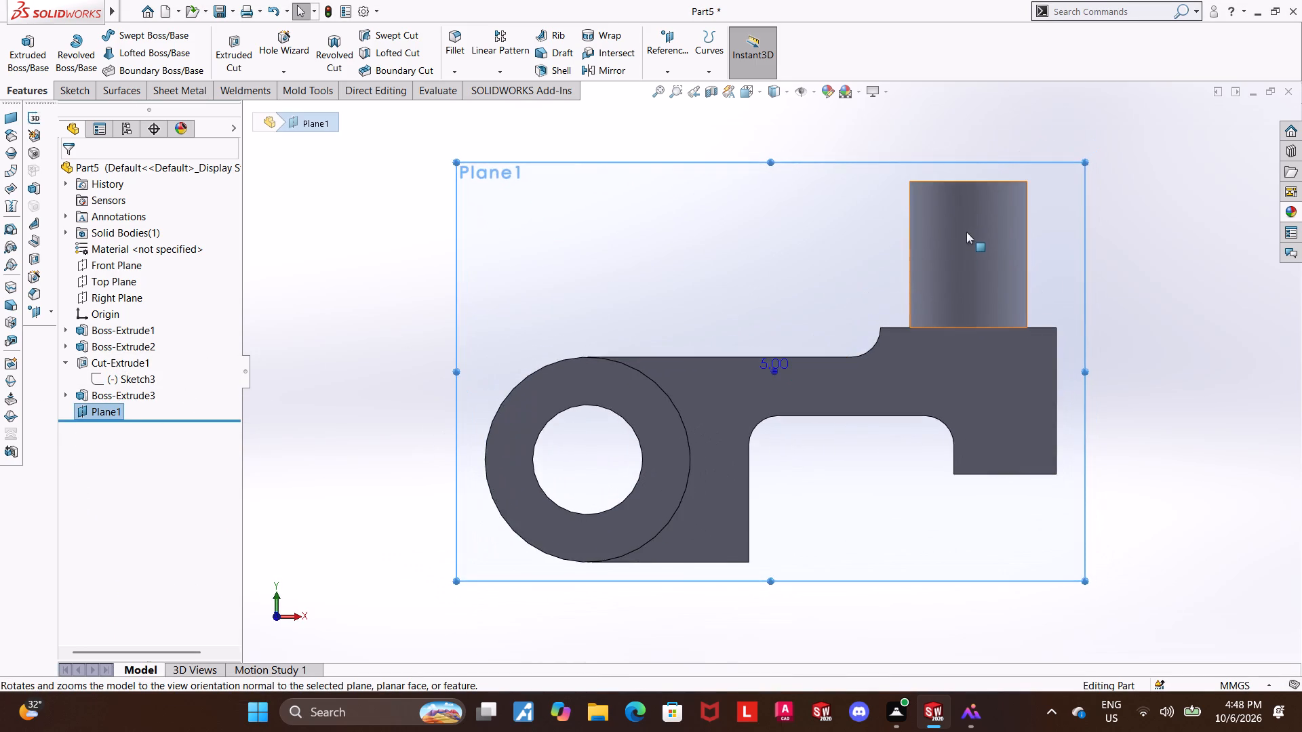
scroll(968, 228, down, 1)
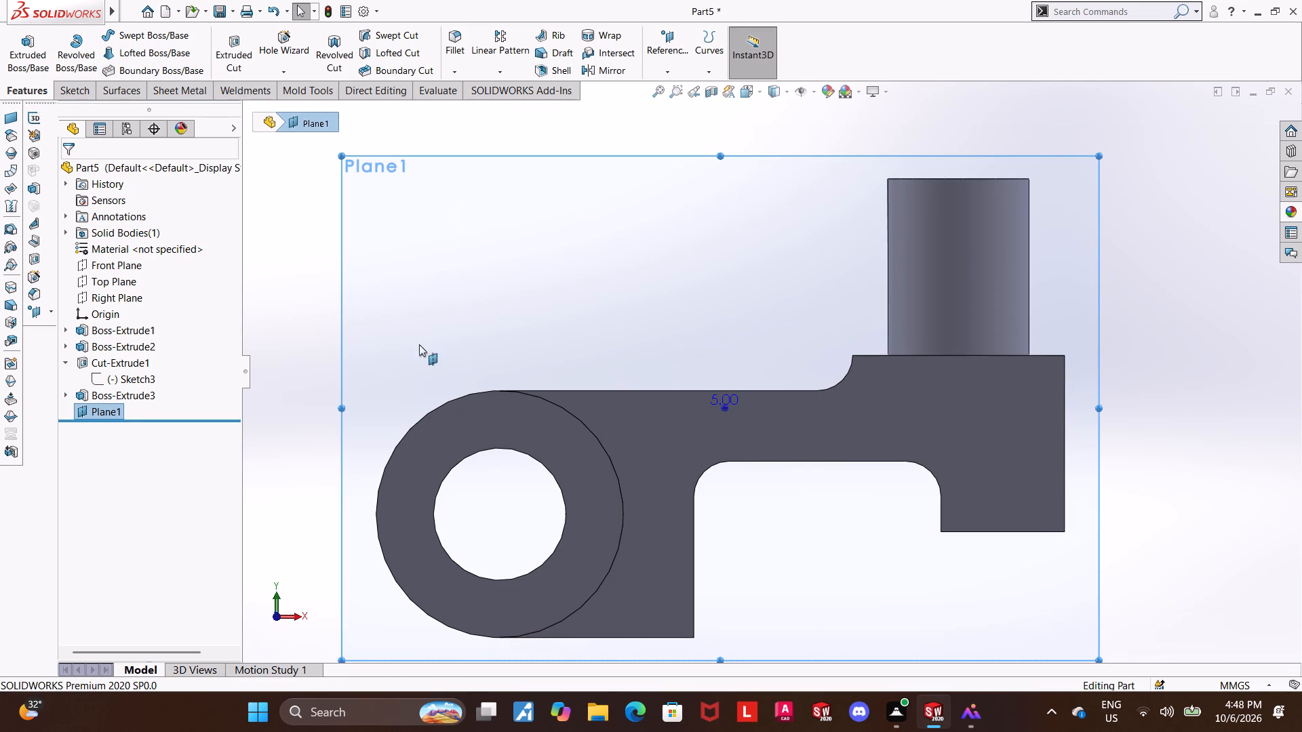
right_click(533, 253)
click(567, 234)
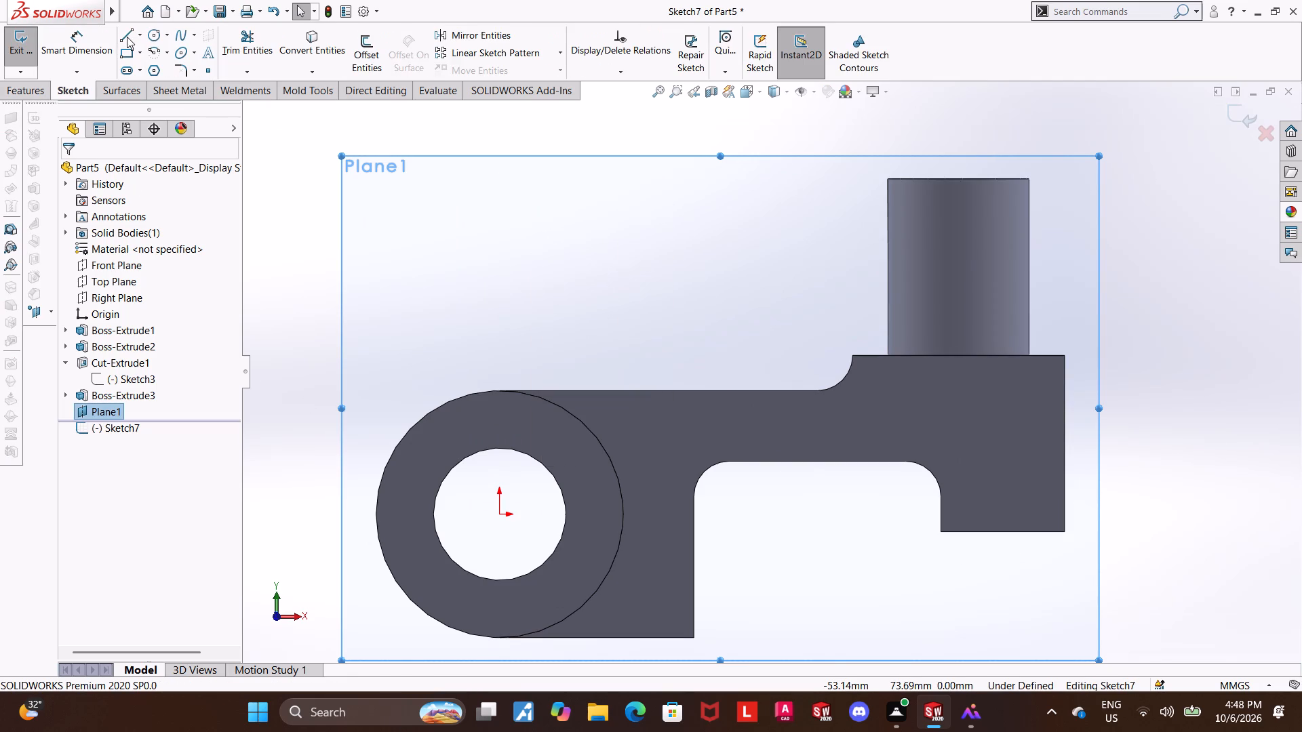
click(127, 37)
click(890, 177)
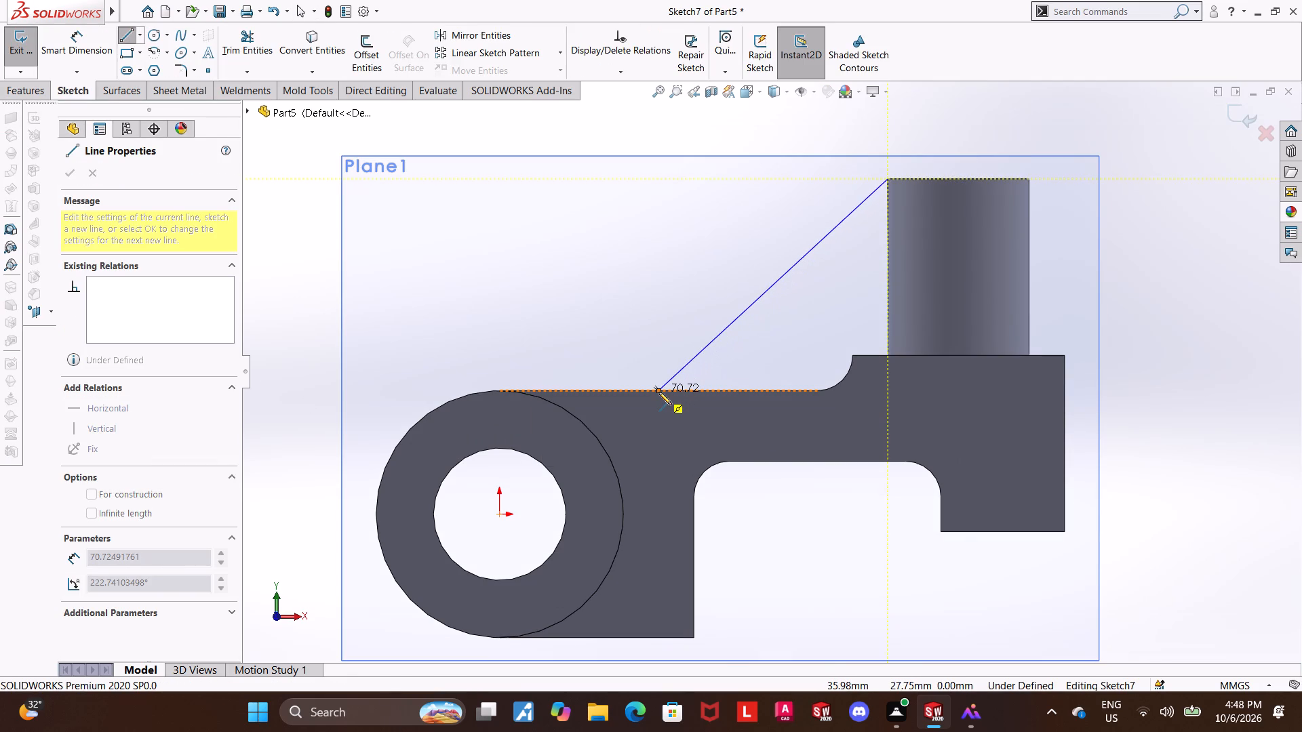
click(678, 389)
key(Escape)
key(Escape)
key(Escape)
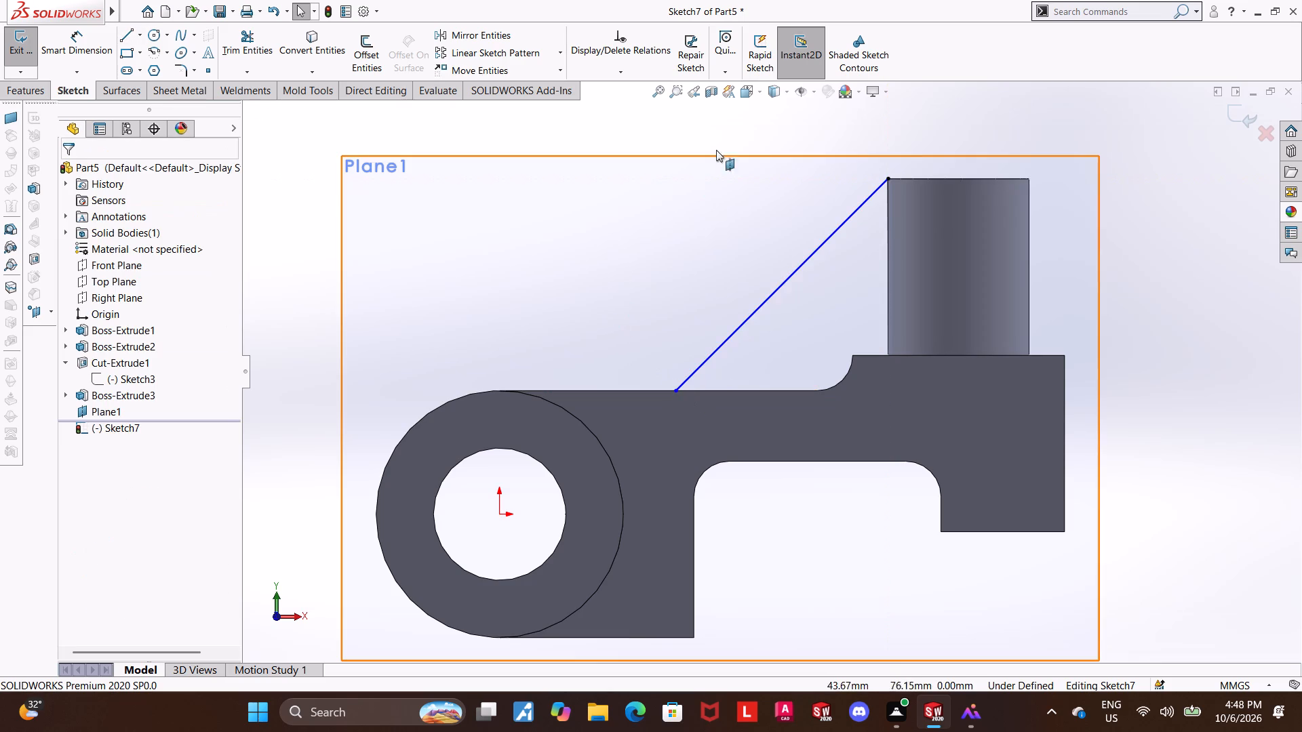
Dimension the sloped line's lower endpoint 20 mm from the vertical slot-end edge in wireframe display, and close the sketch.
click(786, 91)
click(776, 188)
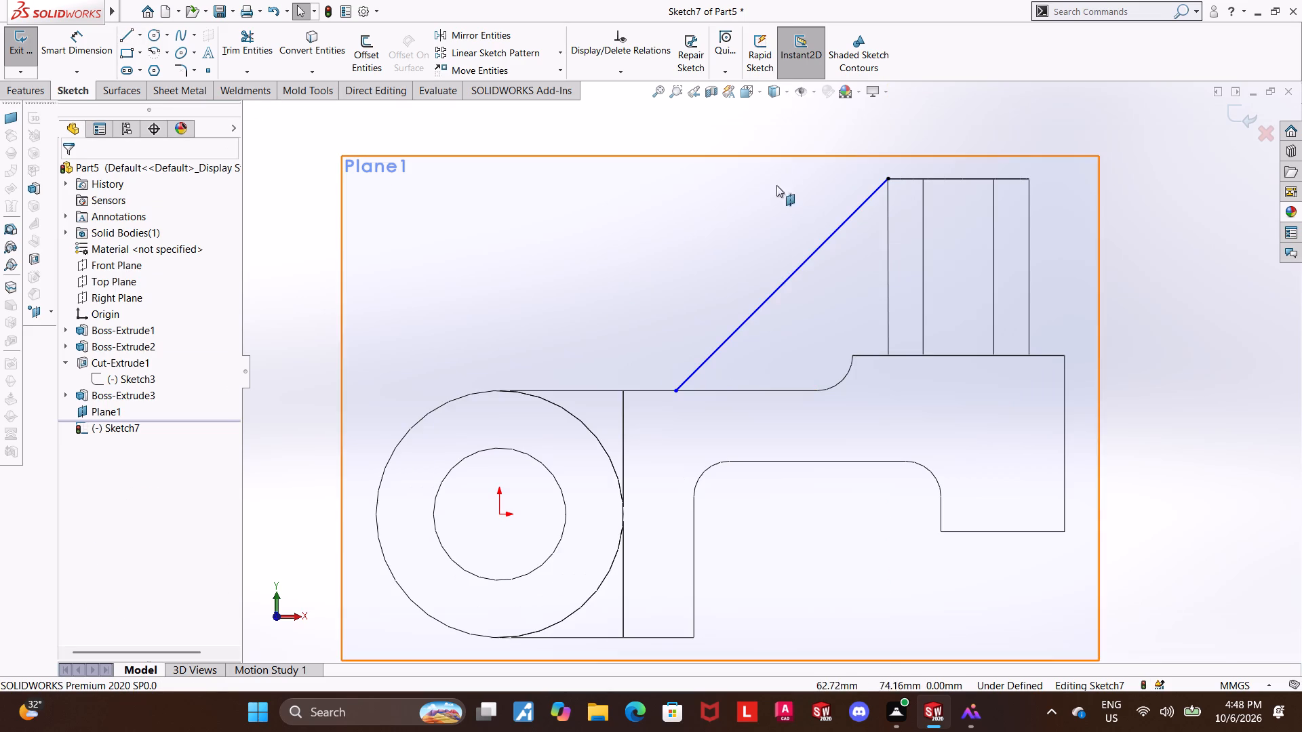
click(86, 28)
click(625, 401)
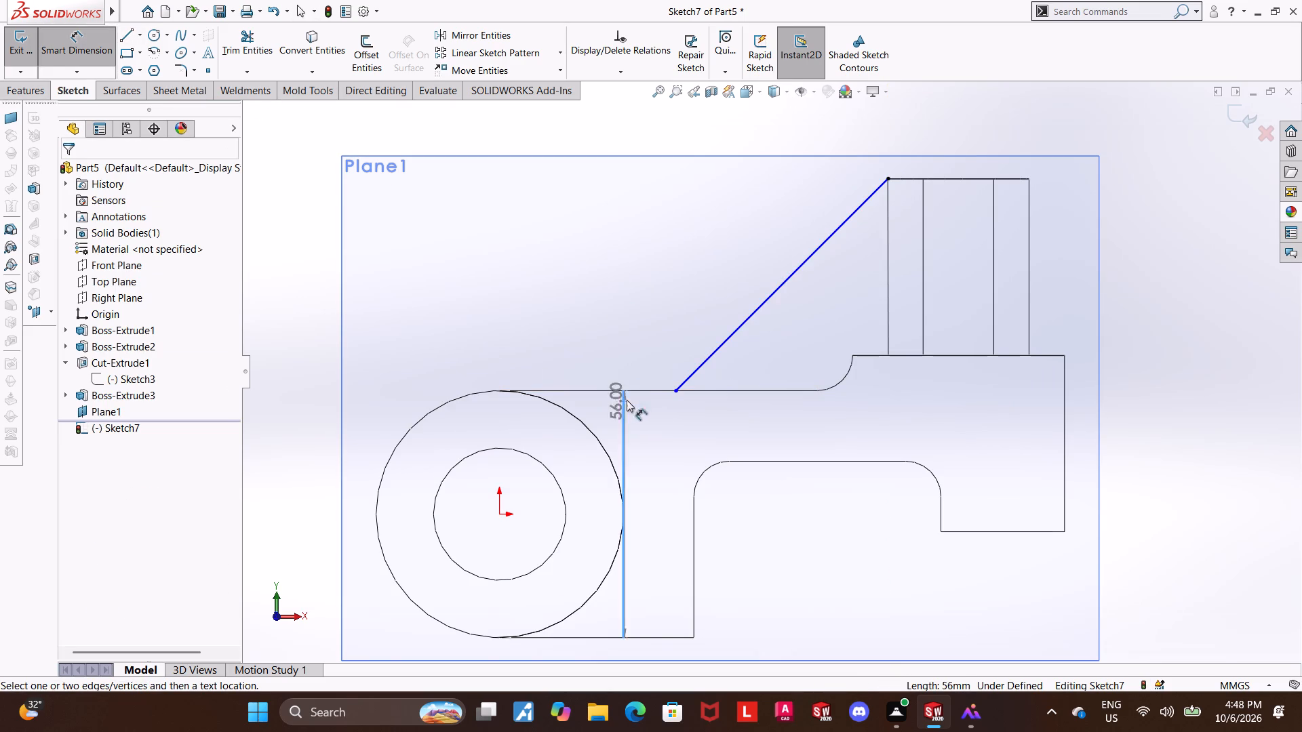
click(673, 391)
click(648, 345)
text(20)
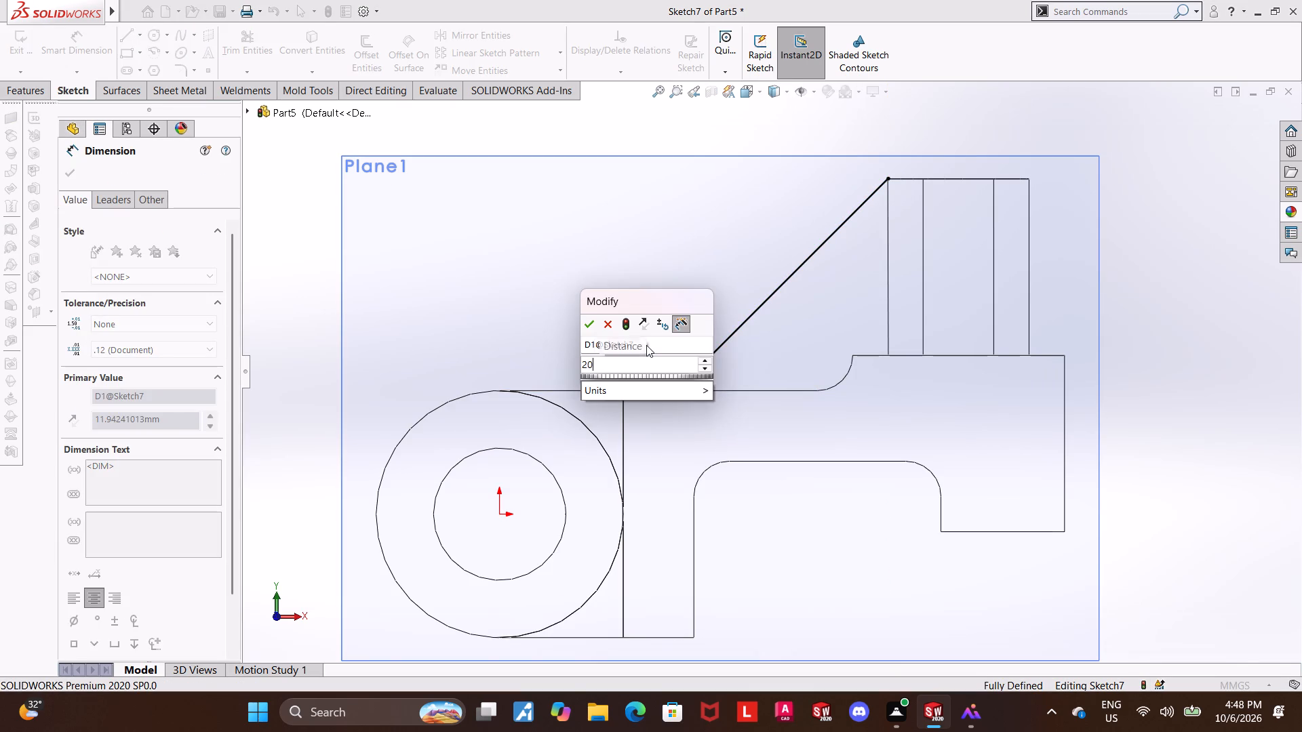
key(Return)
key(Escape)
key(Escape)
click(1236, 117)
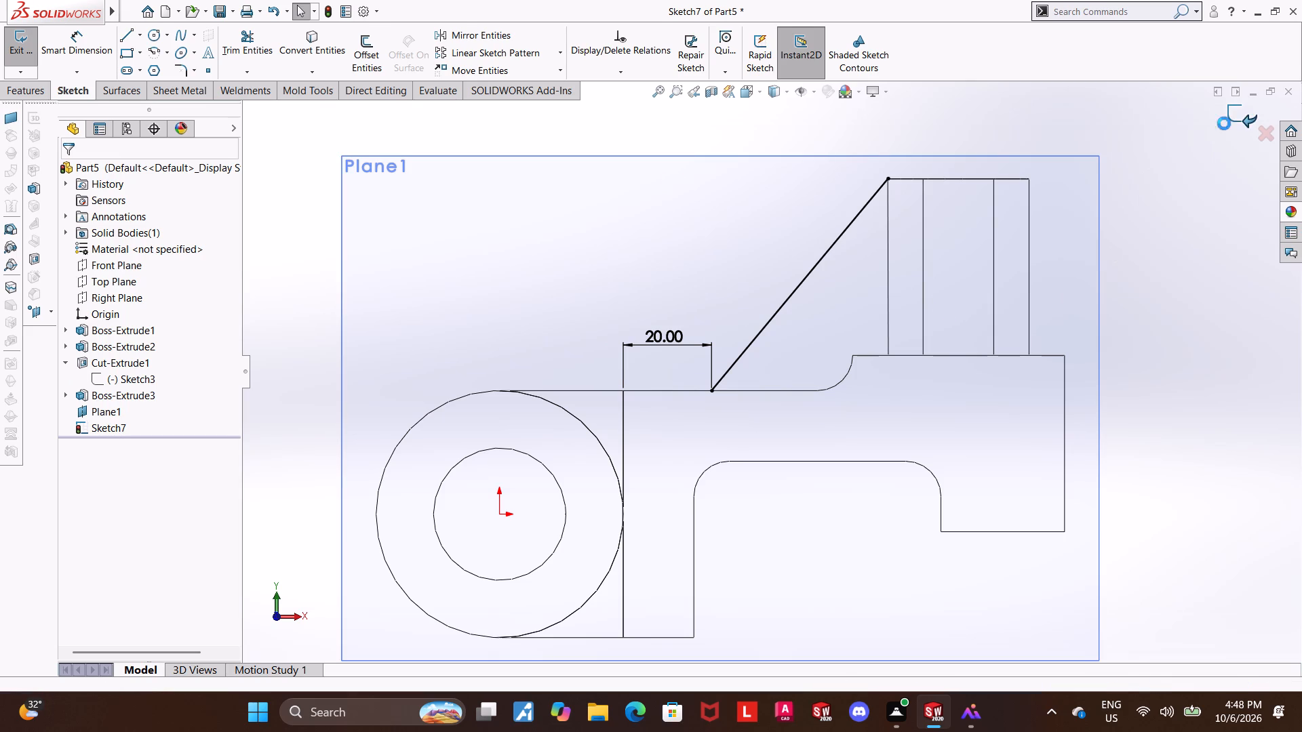
Reopen the rib sketch and offset the arm's top edge, fillet arc and raised edge 1 mm into the arm.
click(92, 429)
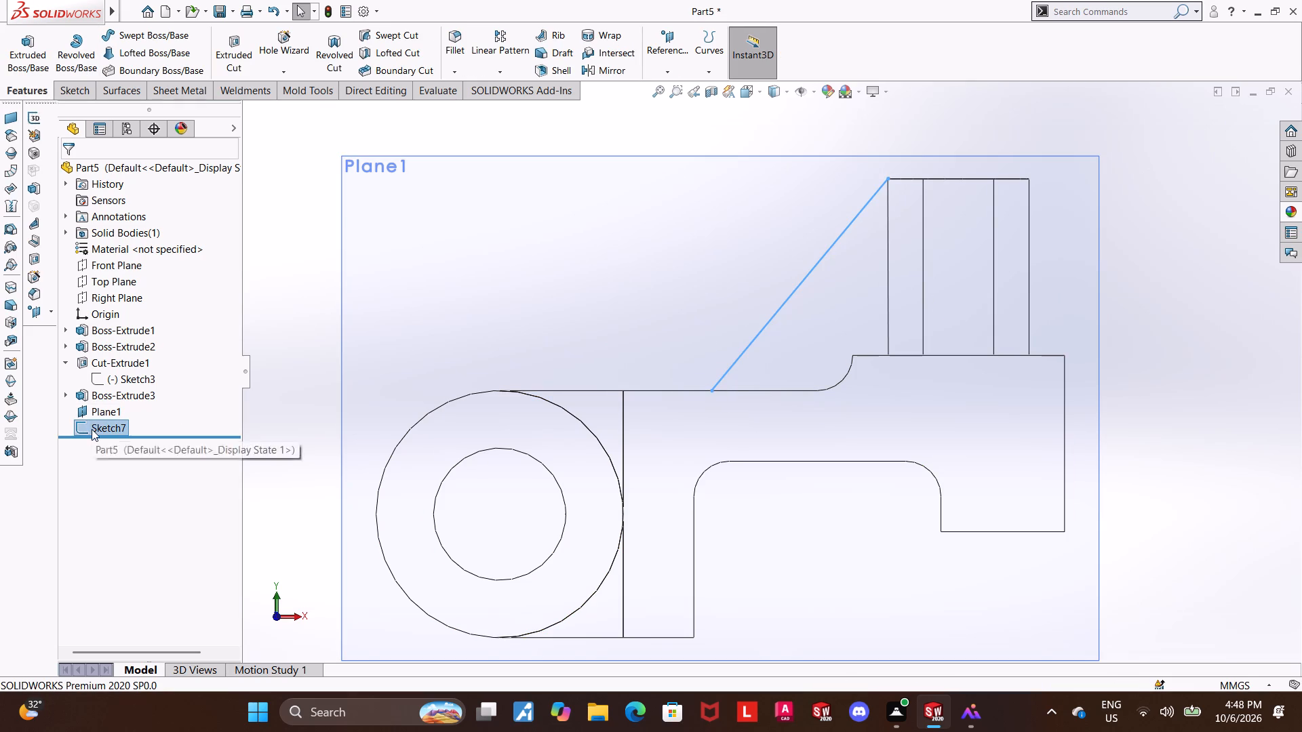
click(108, 399)
key(Escape)
click(117, 429)
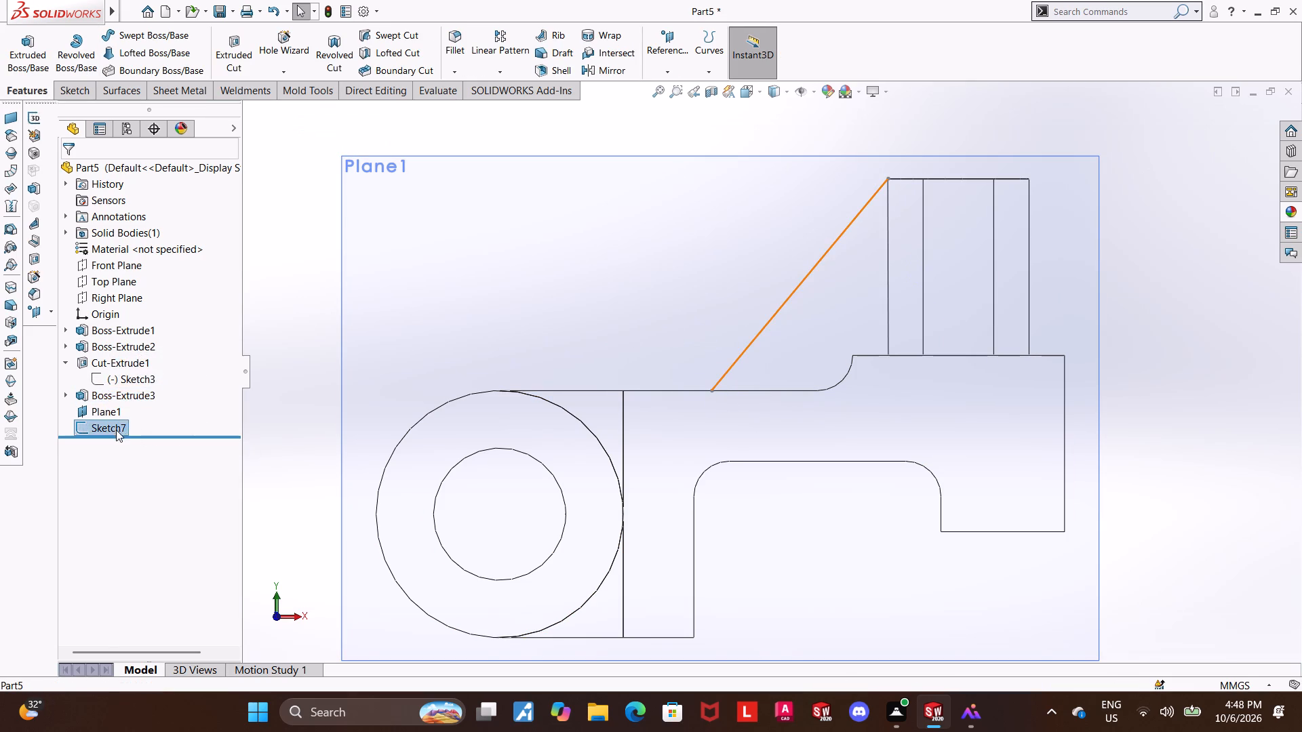
click(125, 391)
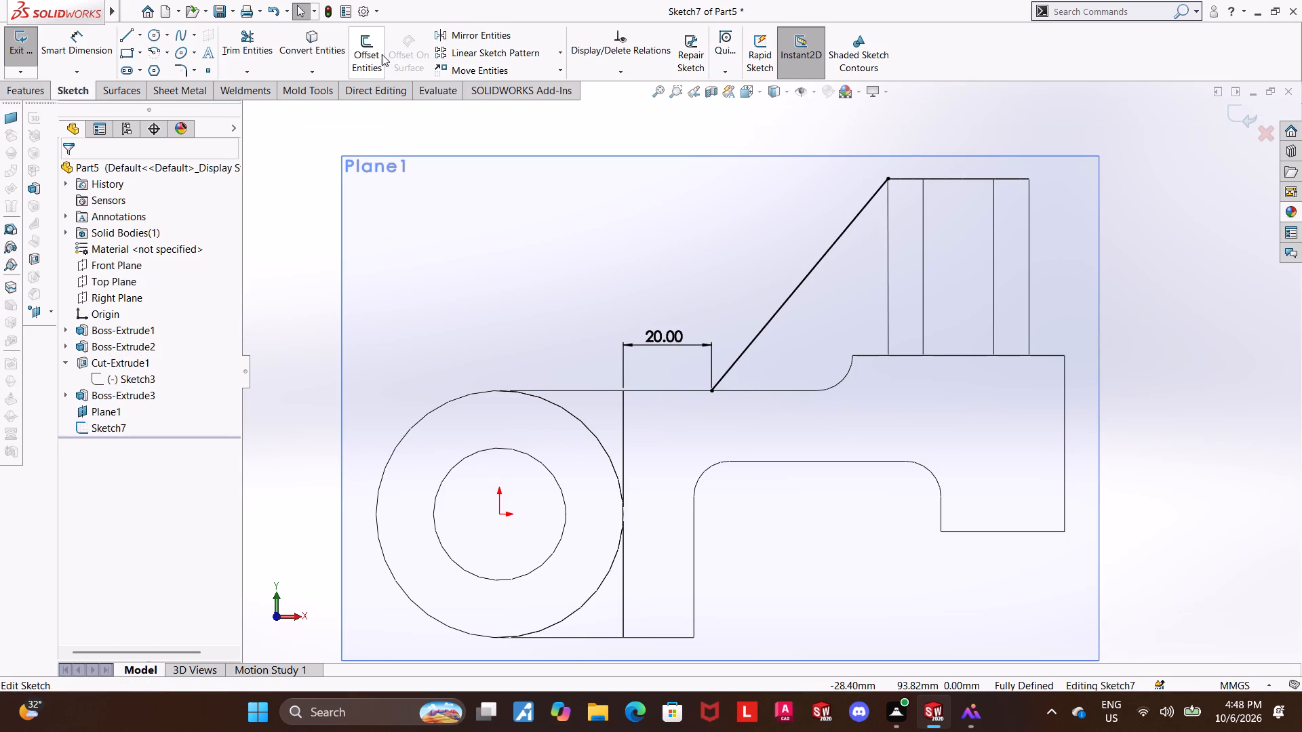
click(376, 54)
click(809, 391)
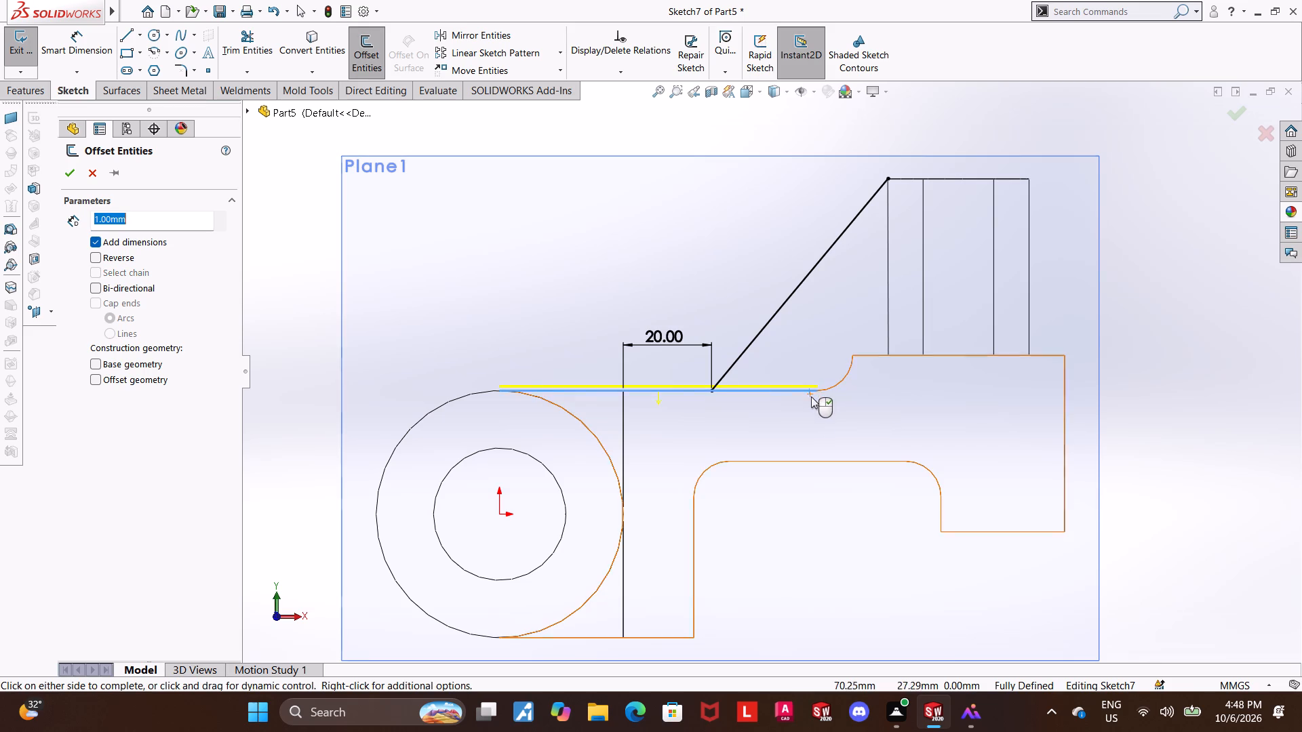
click(93, 258)
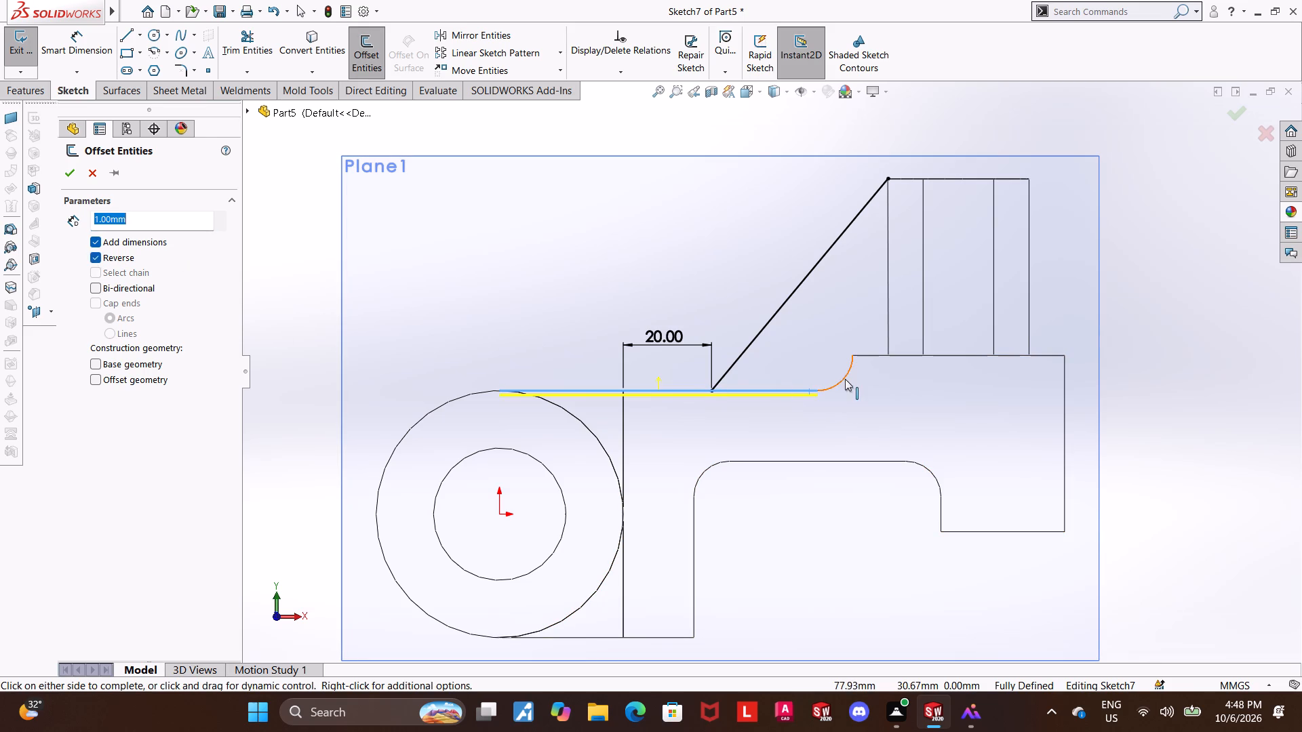
click(846, 379)
click(876, 356)
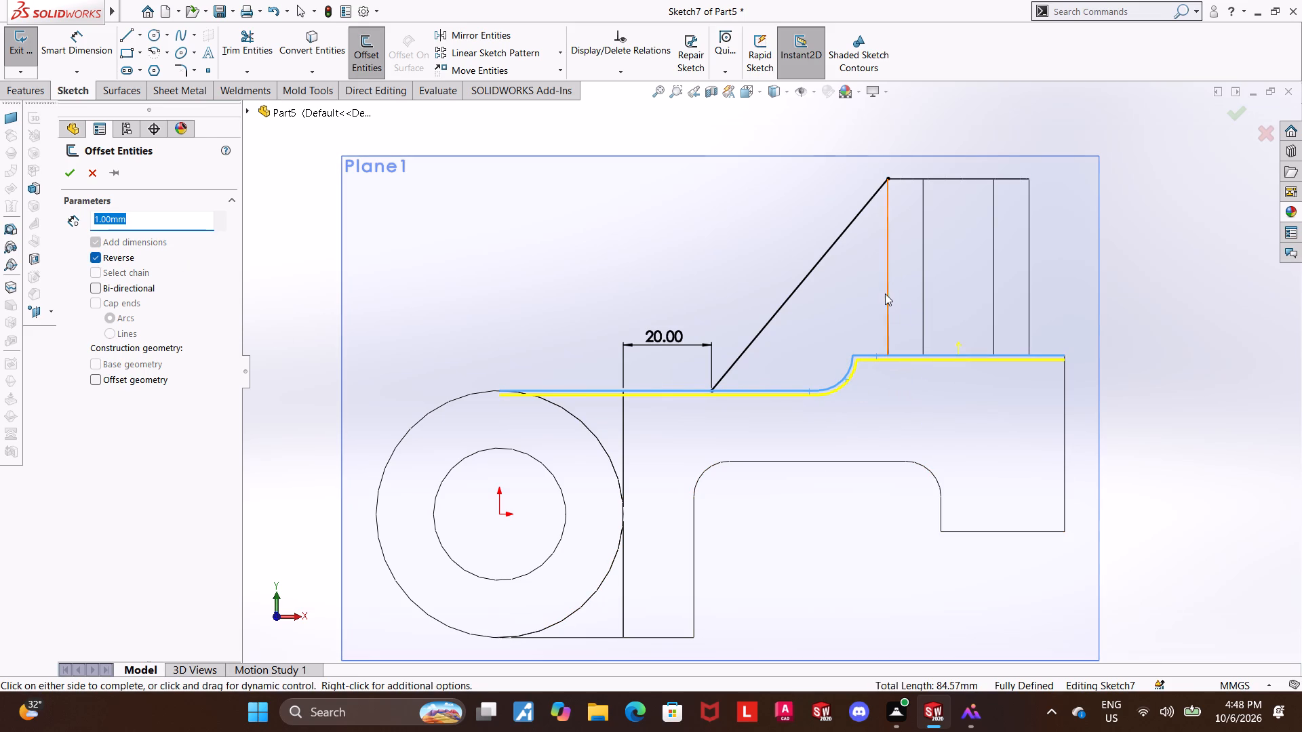
click(65, 173)
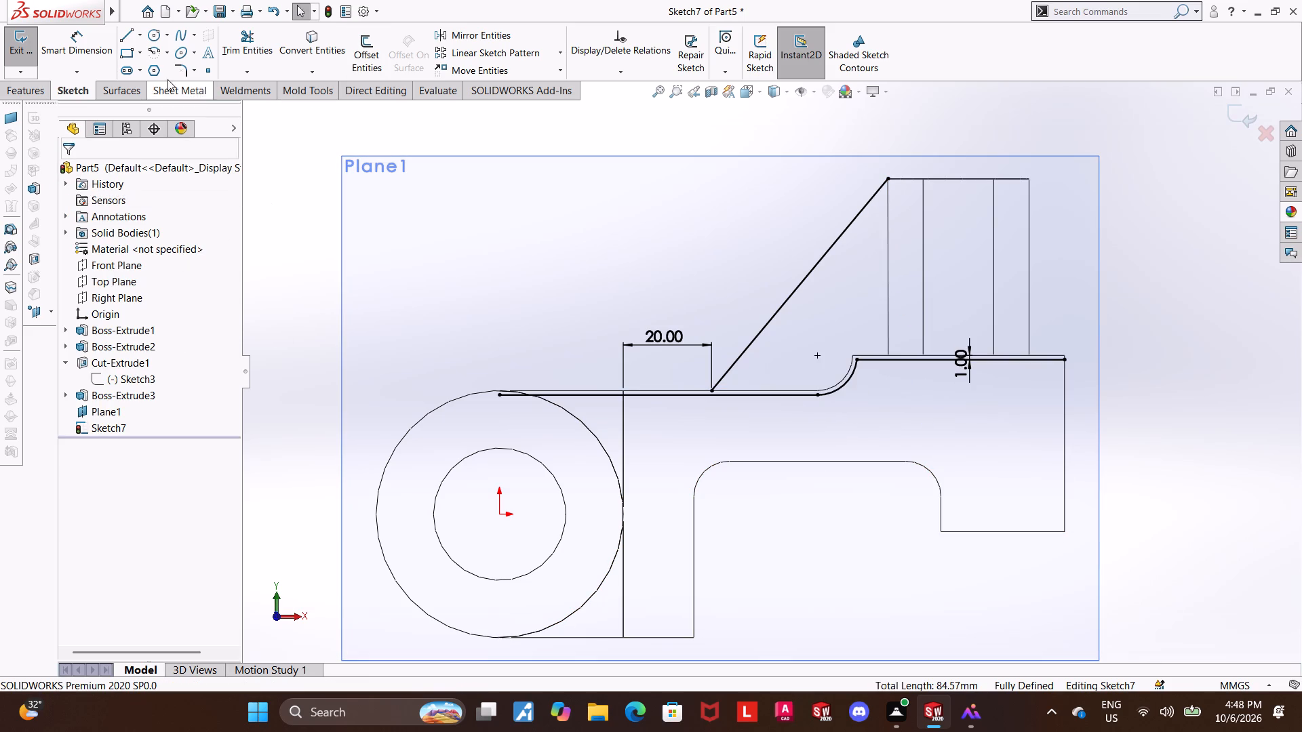
From the sloped line's upper end, draw a short horizontal line into the boss and a 41 mm vertical line down to the offset line.
click(129, 32)
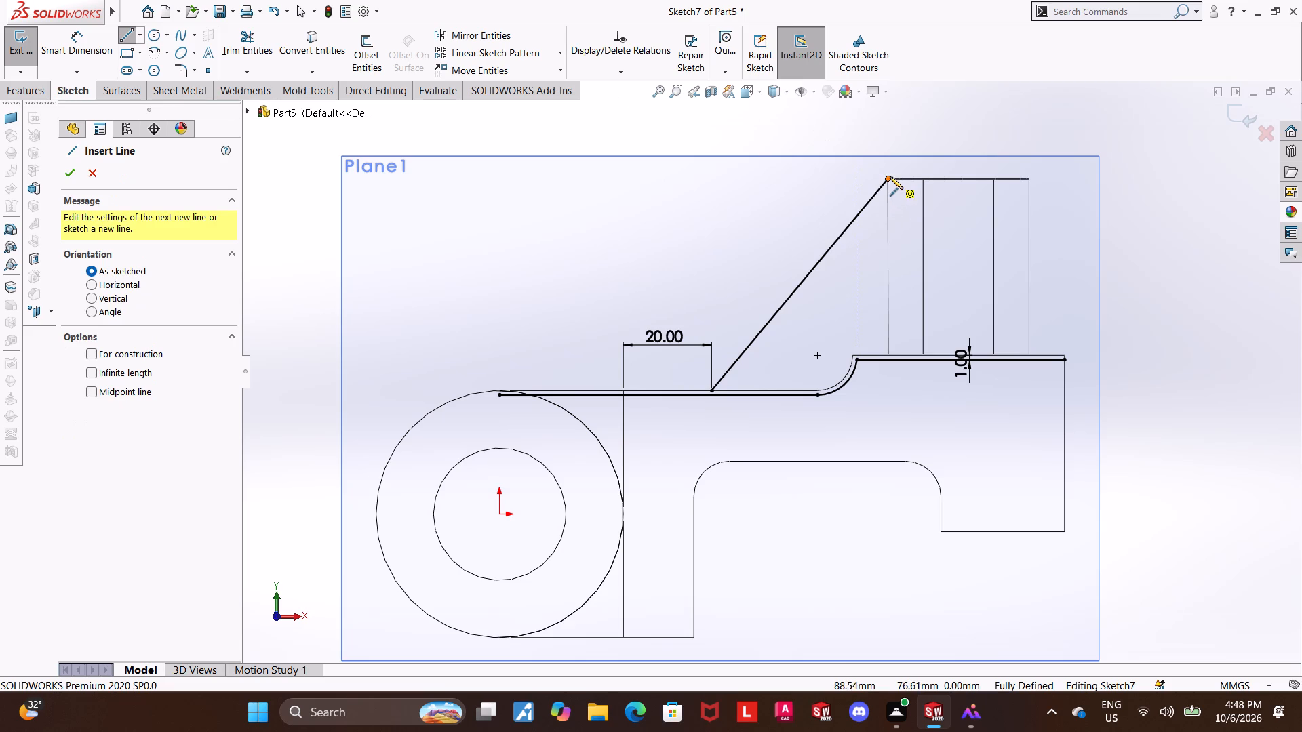
click(890, 176)
click(903, 176)
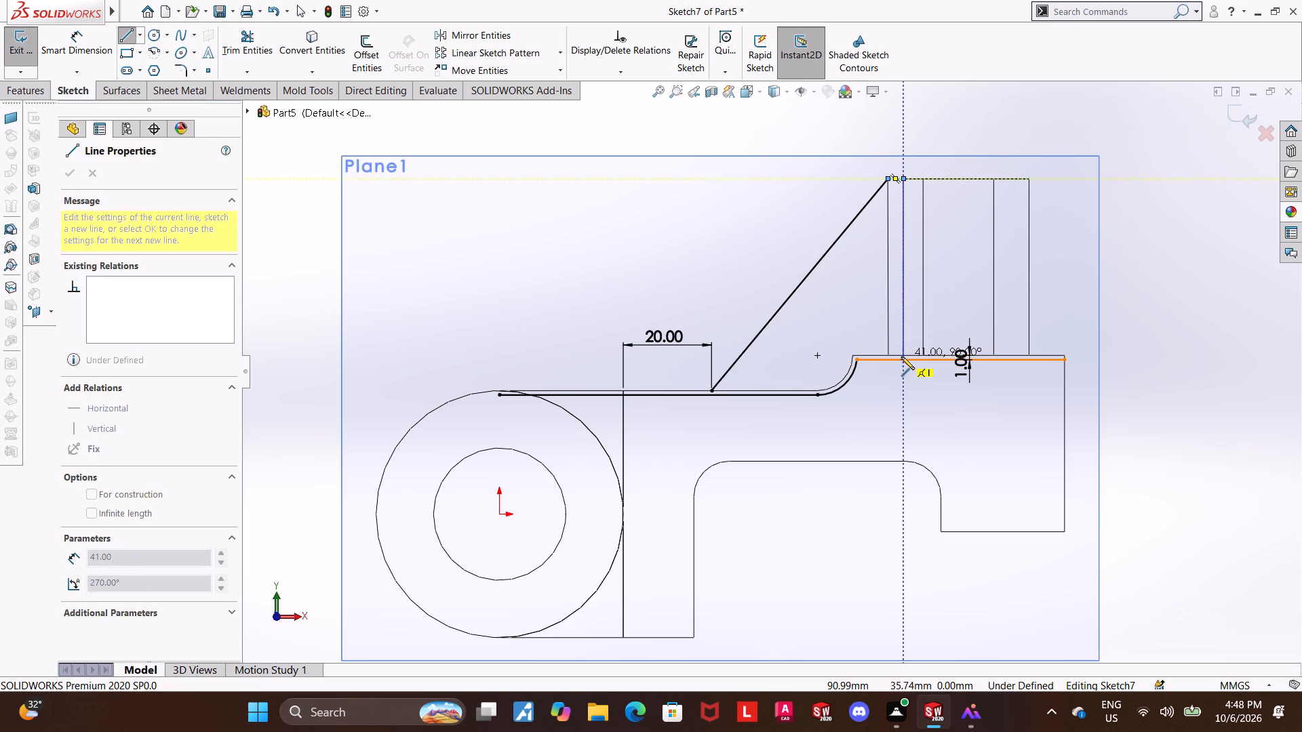
click(902, 357)
key(Escape)
key(Escape)
key(Escape)
Trim the raised offset line beyond the new vertical line inside the boss.
click(263, 45)
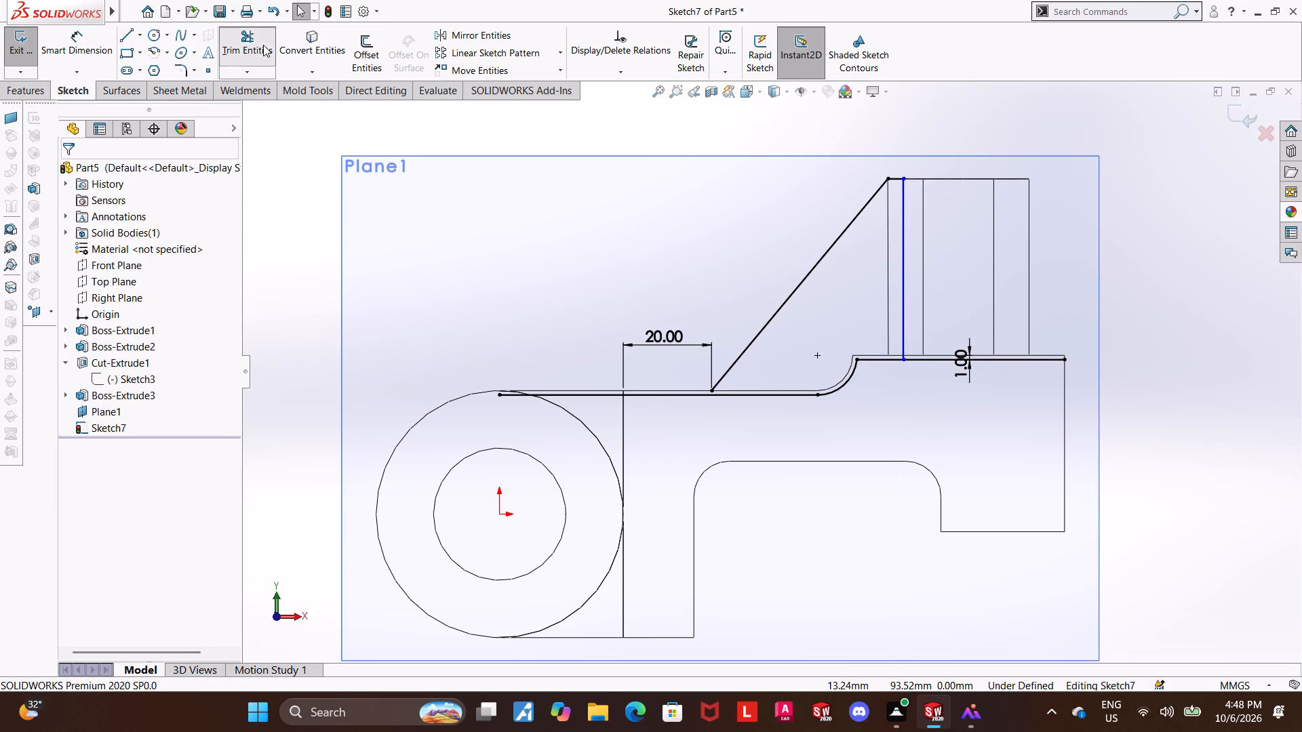
drag(1021, 329, 1021, 361)
key(Escape)
key(Escape)
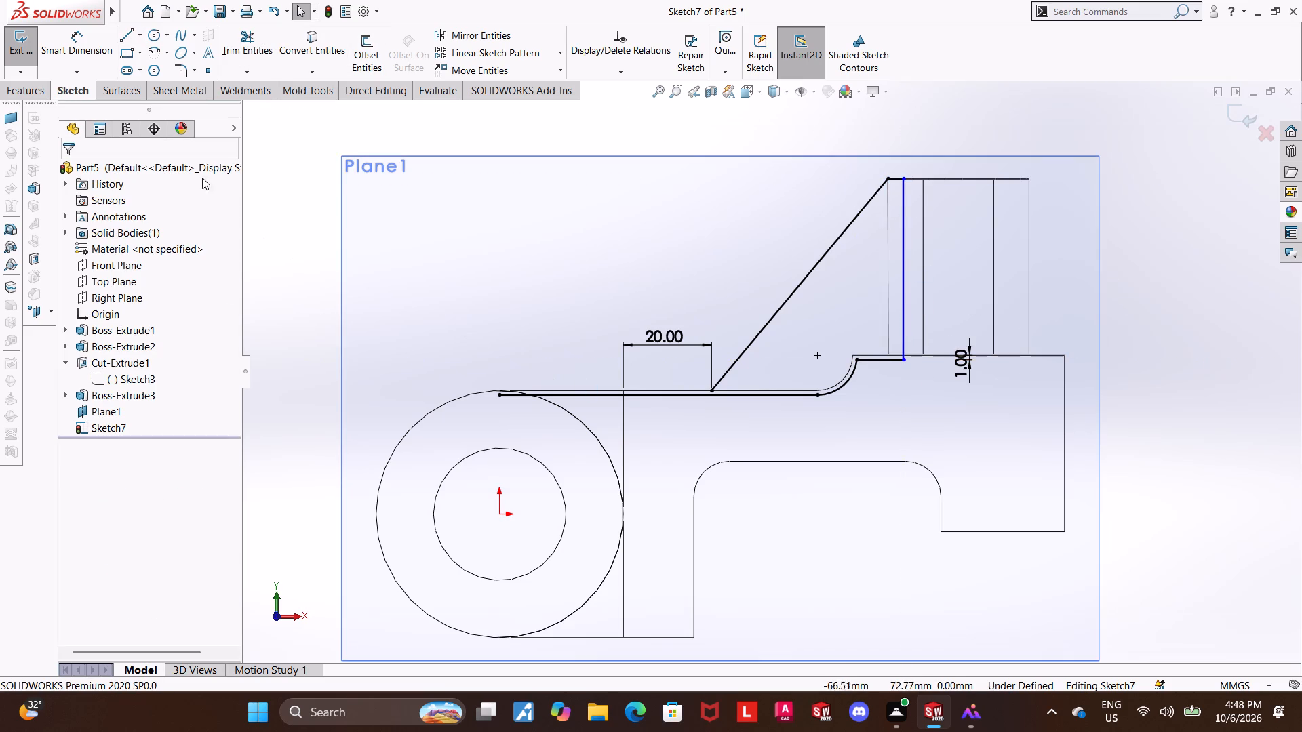
Draw a 1 mm vertical line from the sloped line's lower end down to the offset line.
scroll(587, 365, down, 4)
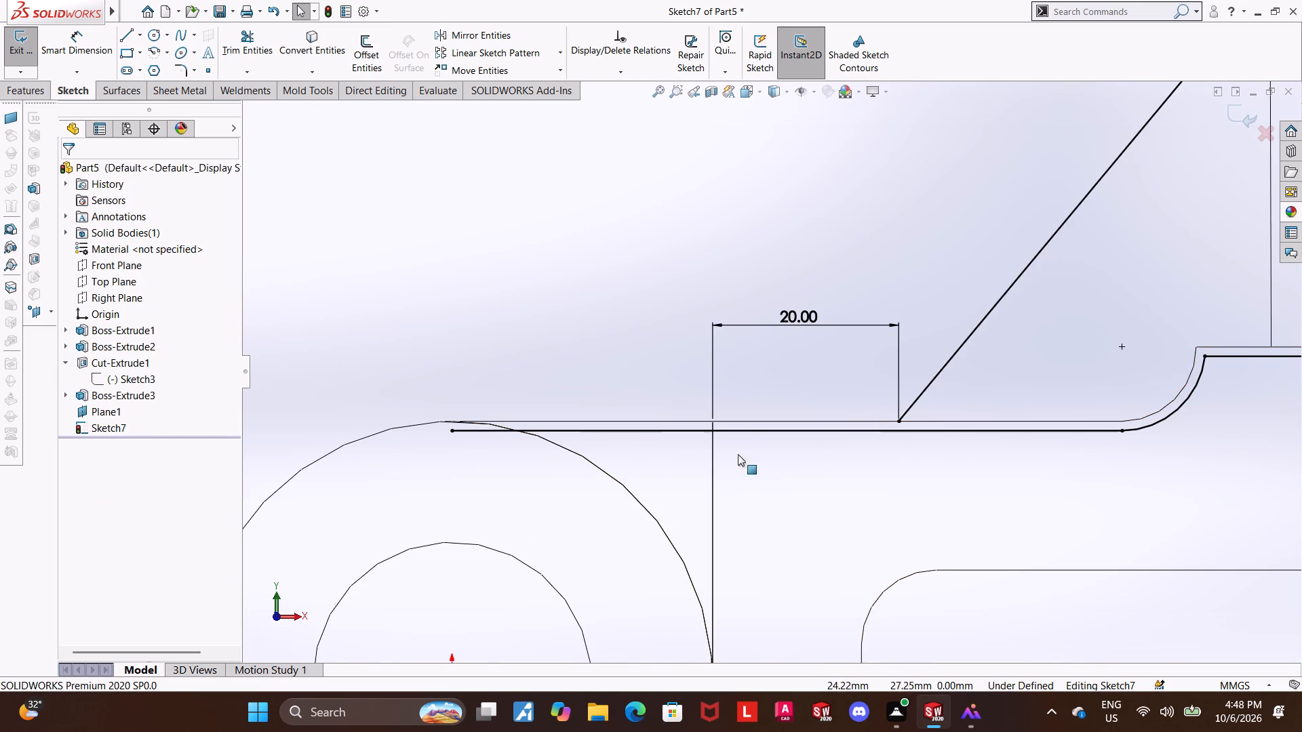
double_click(121, 30)
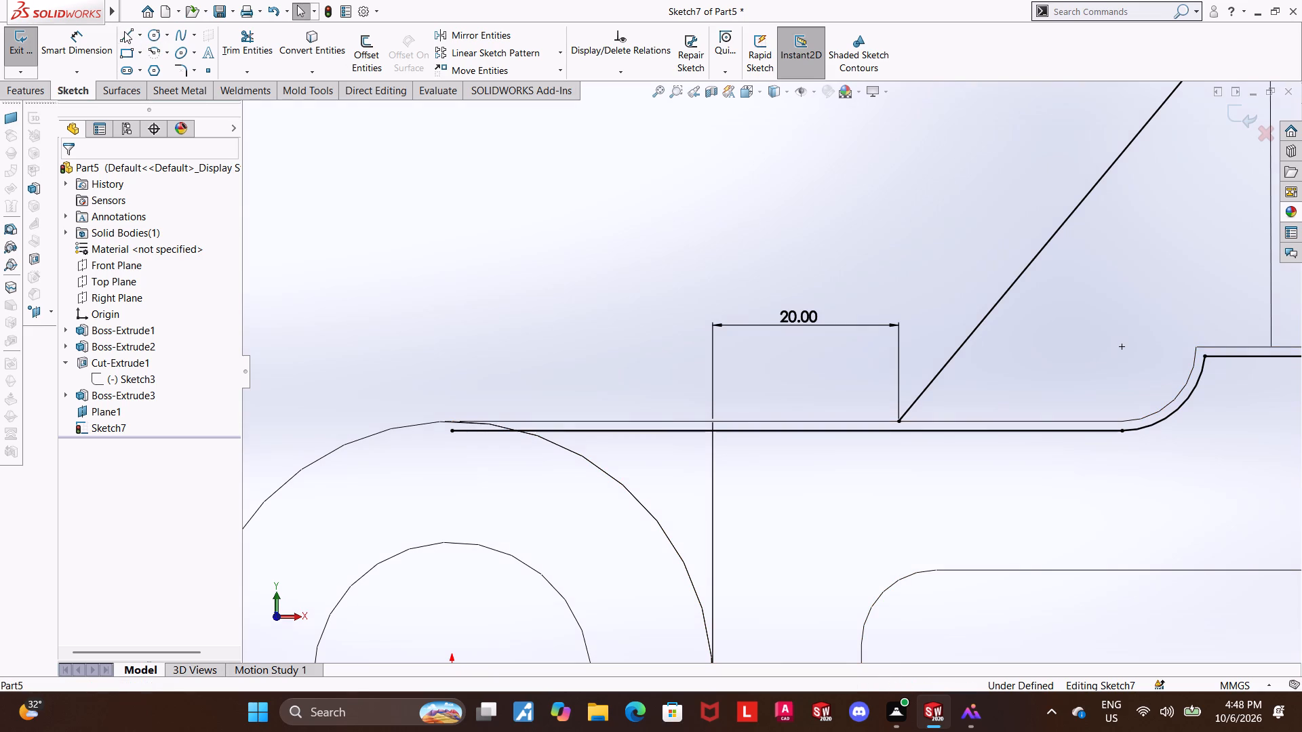
click(897, 421)
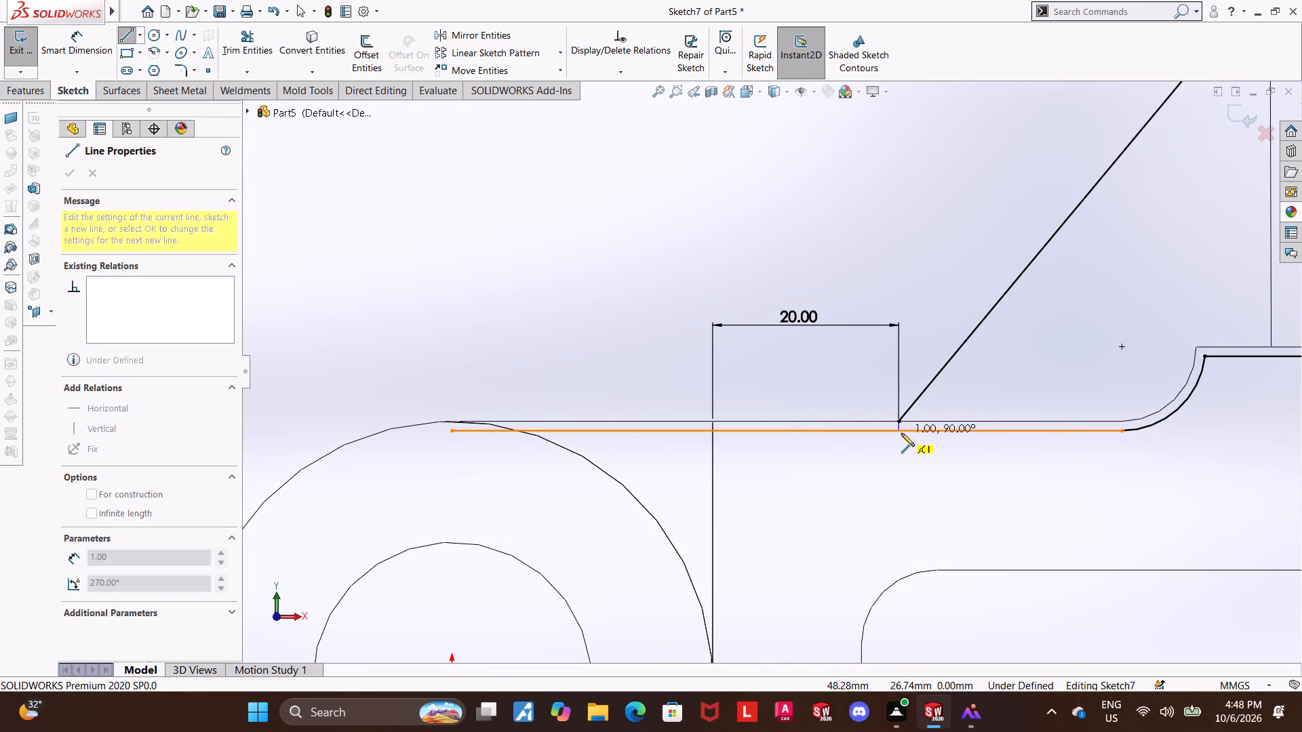
click(901, 433)
key(Escape)
key(Escape)
Trim the offset line's excess on the hub side of the short vertical line and close the rib sketch.
click(243, 33)
drag(743, 392, 736, 522)
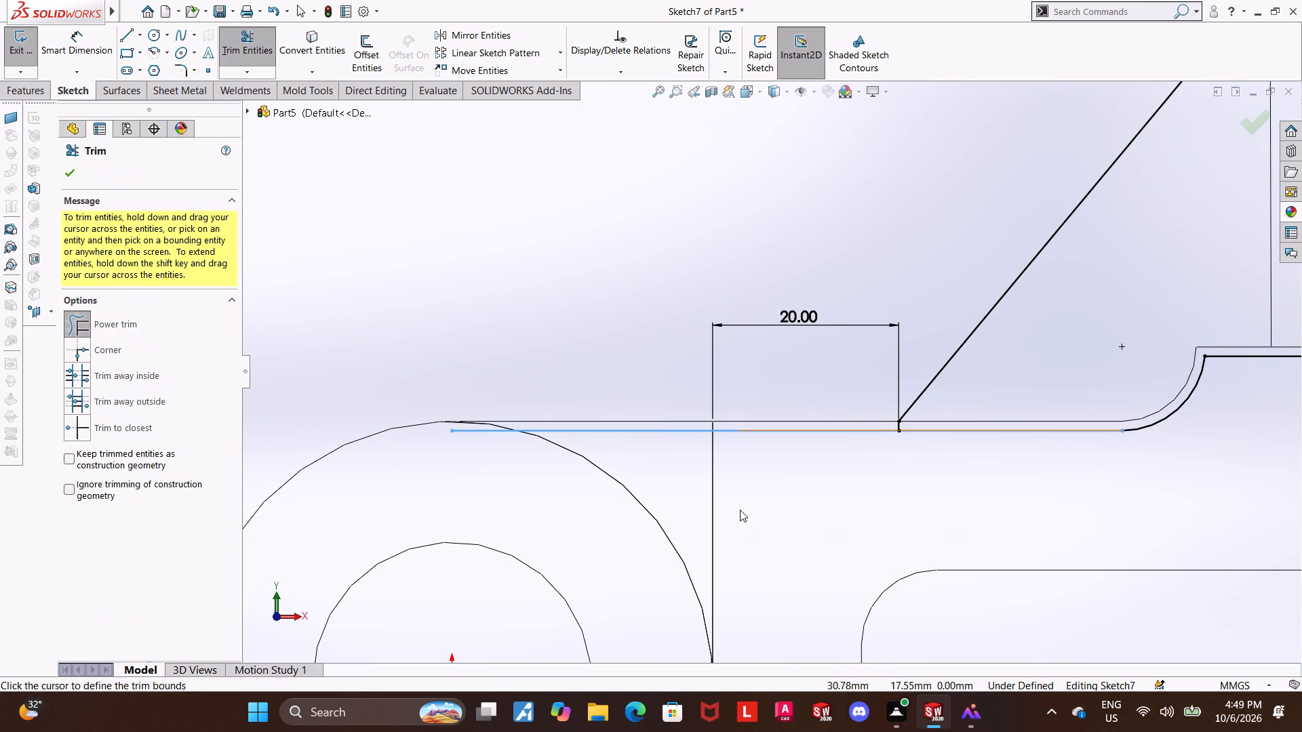
scroll(758, 437, up, 2)
key(Escape)
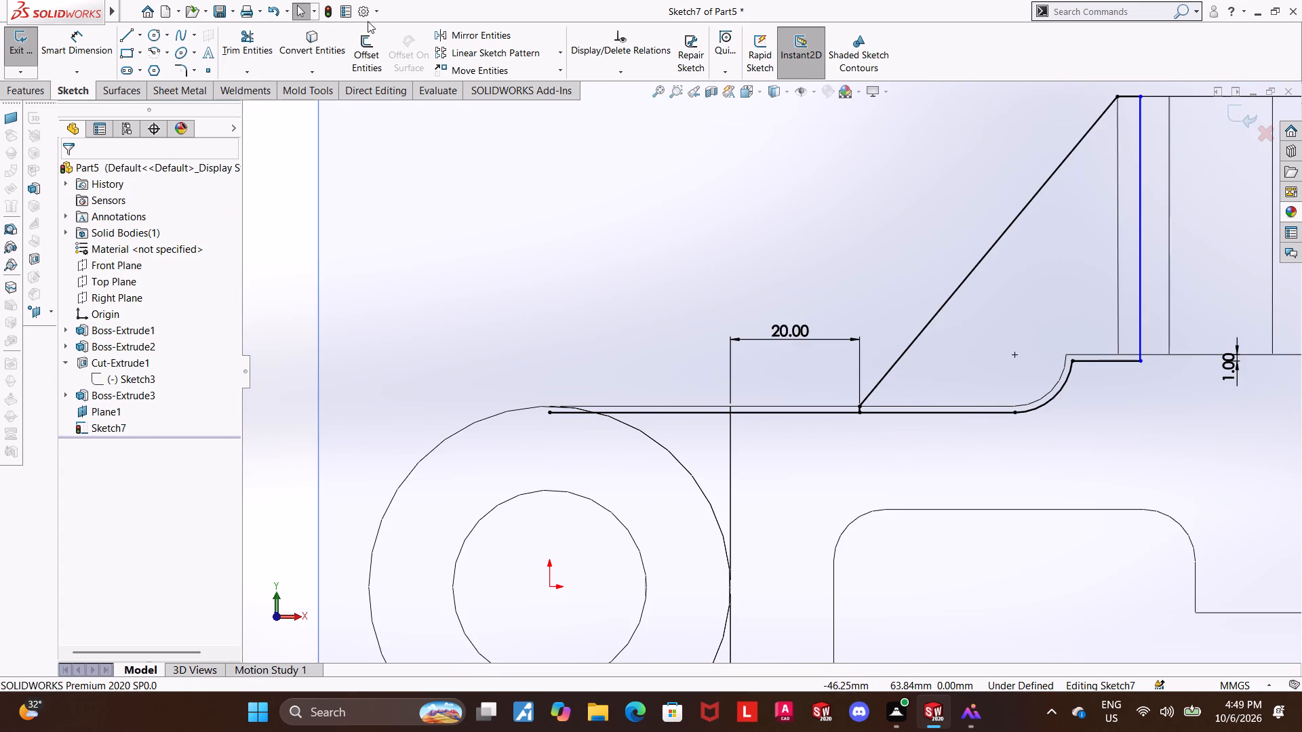
click(254, 43)
drag(686, 437, 664, 314)
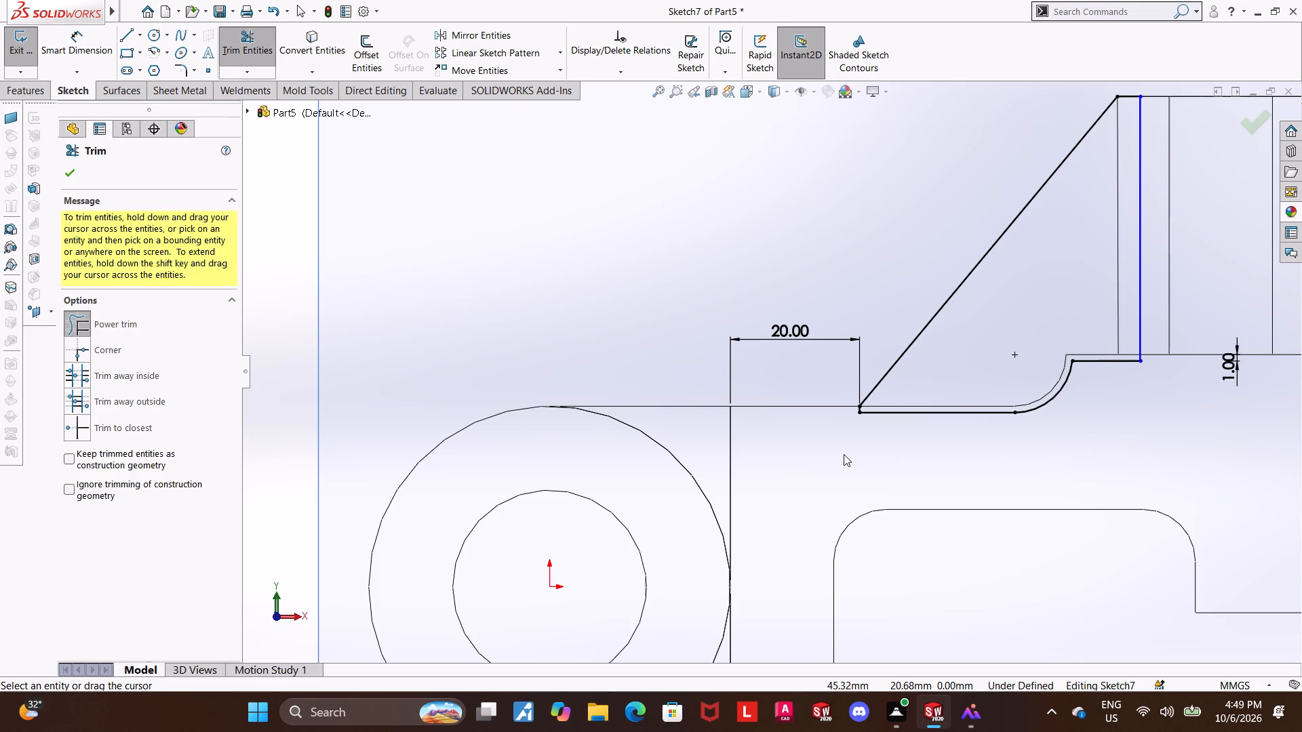
scroll(877, 422, up, 3)
key(Escape)
key(Escape)
click(1240, 116)
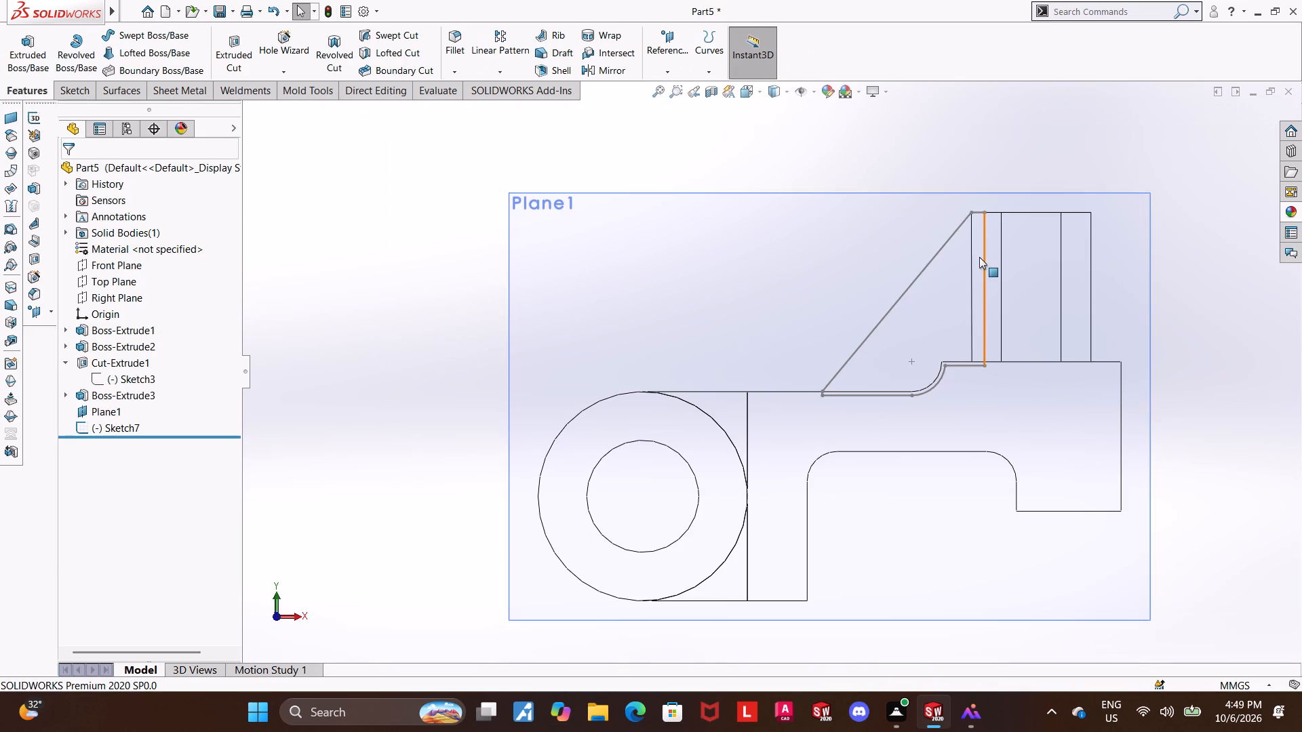
Extrude the closed rib profile 10 mm with the Mid Plane end condition, merged with the body.
middle_drag(984, 263, 1002, 283)
click(106, 428)
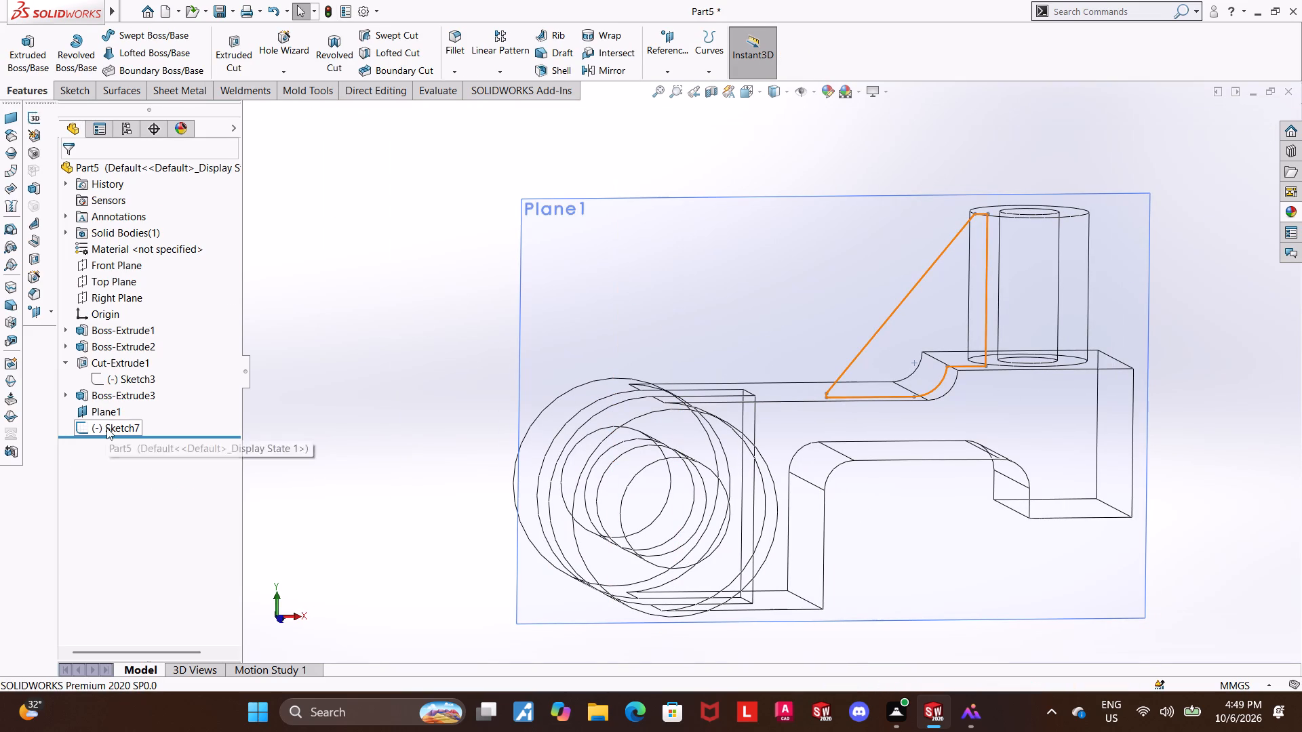
click(33, 39)
click(130, 264)
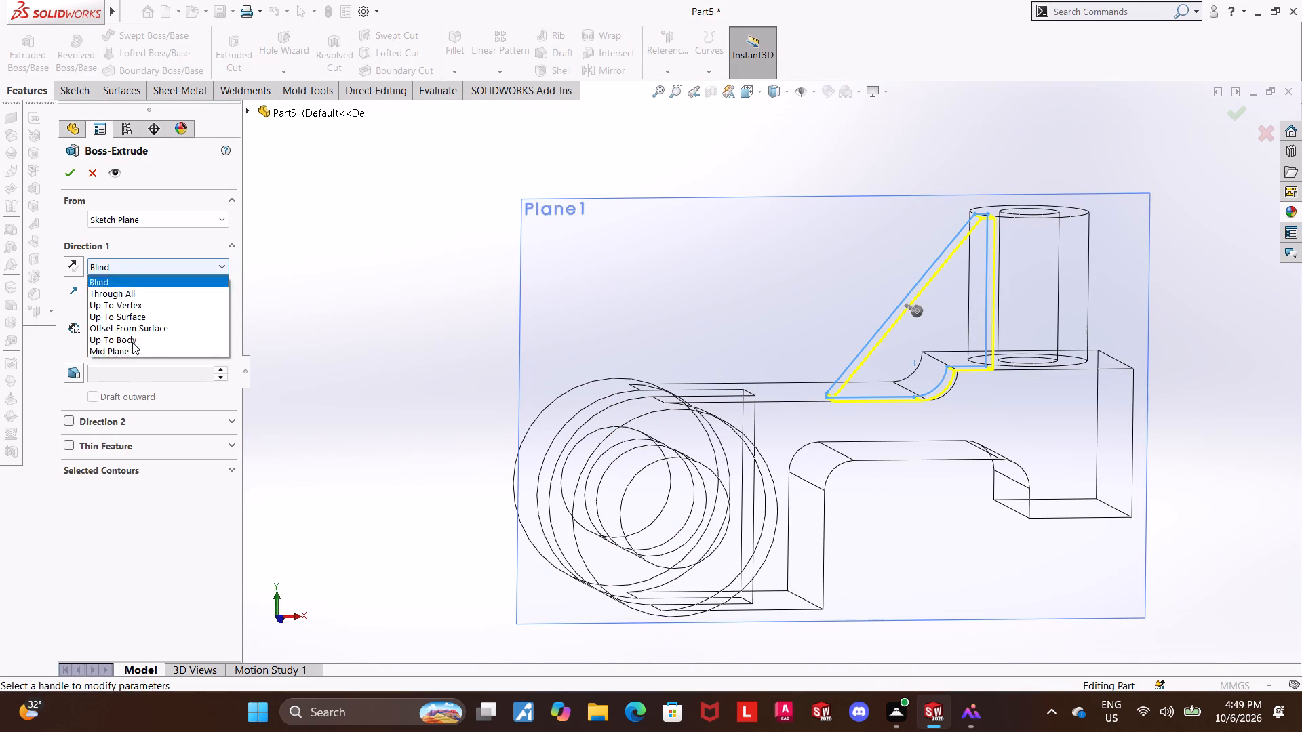
click(130, 353)
middle_drag(410, 379, 429, 403)
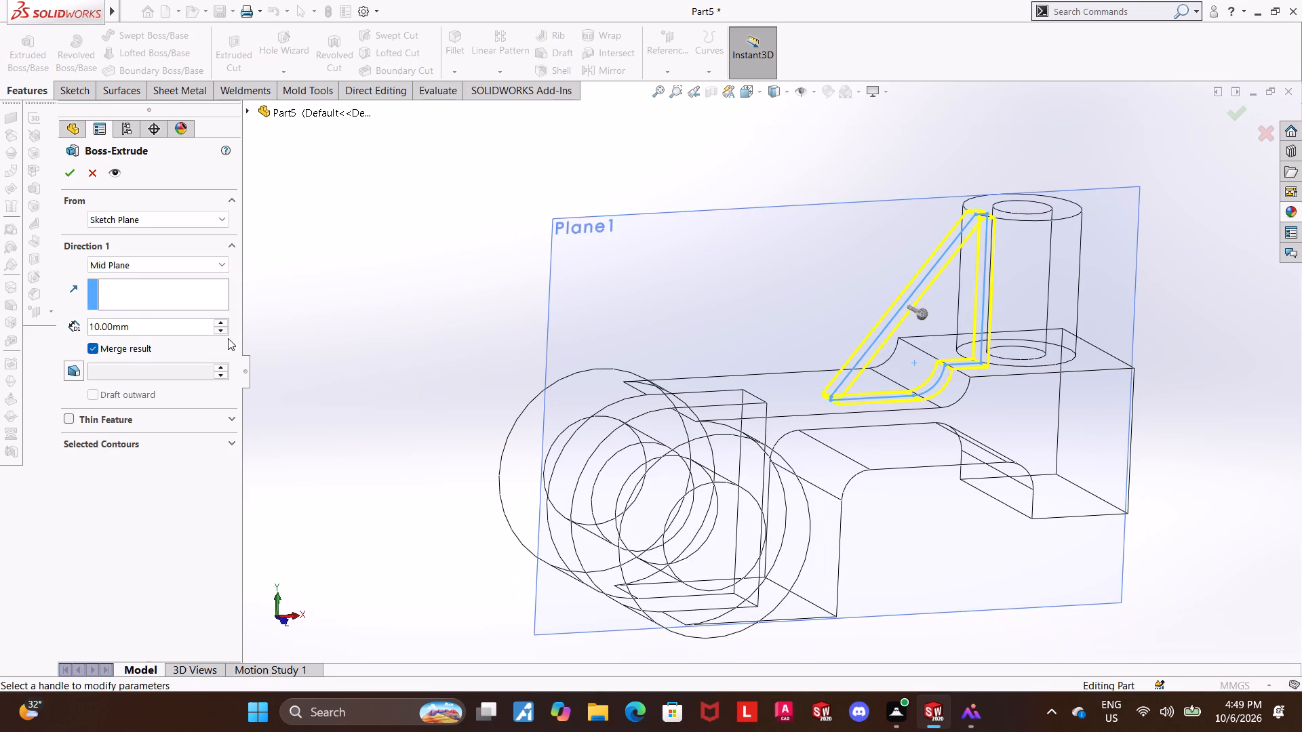
click(71, 178)
click(426, 324)
scroll(426, 342, up, 1)
middle_drag(427, 345, 448, 380)
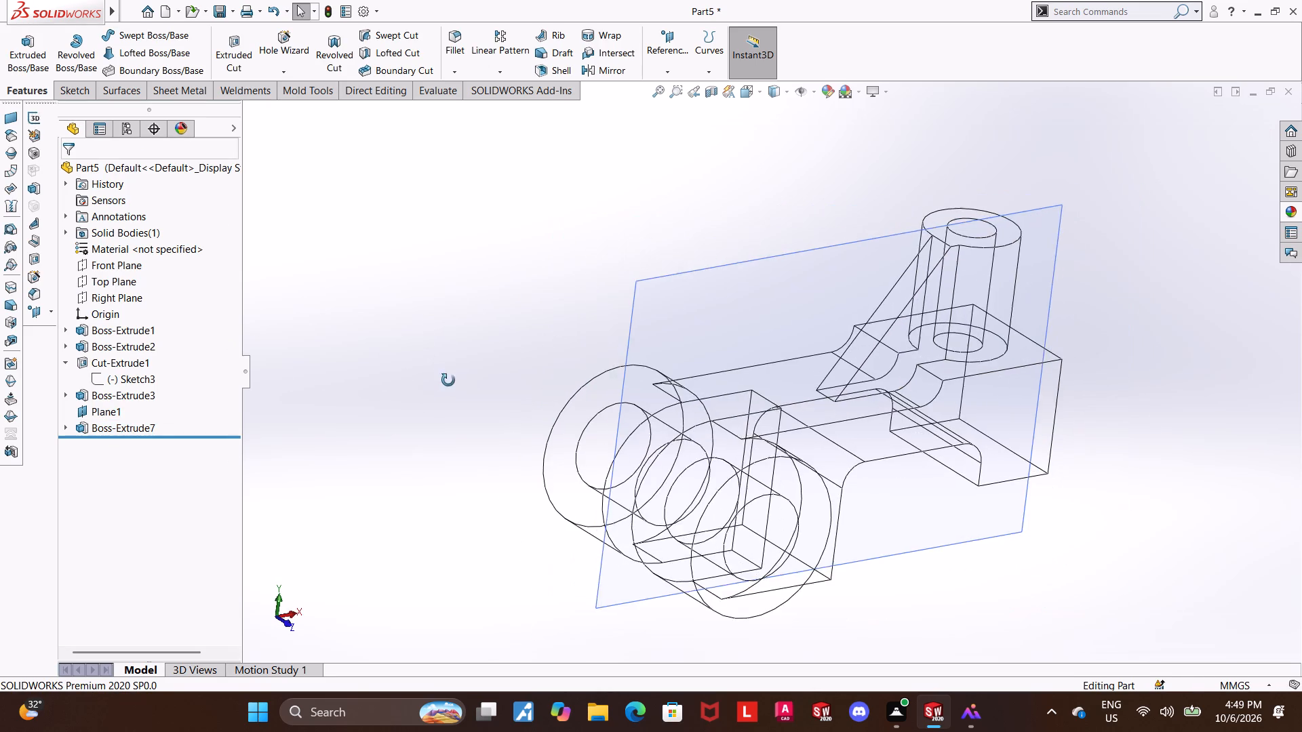
middle_drag(448, 380, 448, 378)
middle_drag(454, 392, 479, 459)
Edit the rib extrusion to a Blind 10 mm depth in the reversed direction.
click(117, 428)
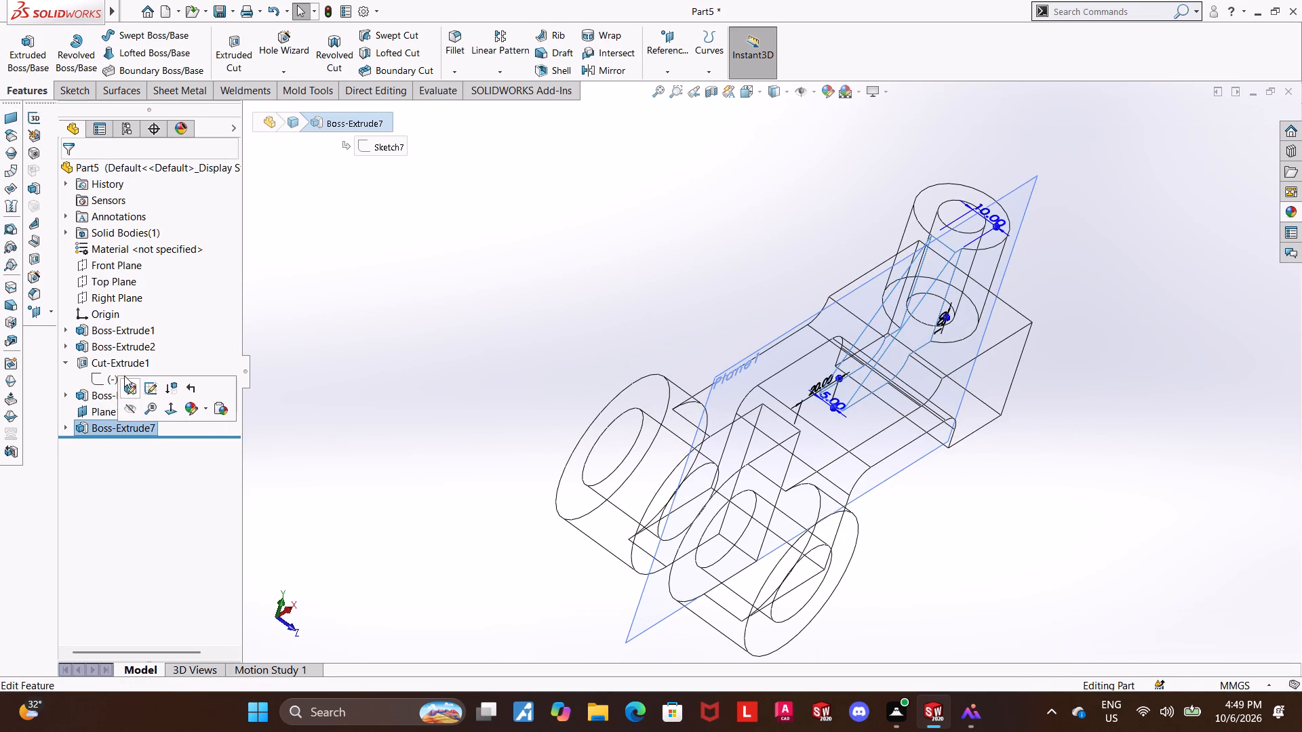
click(124, 386)
click(127, 262)
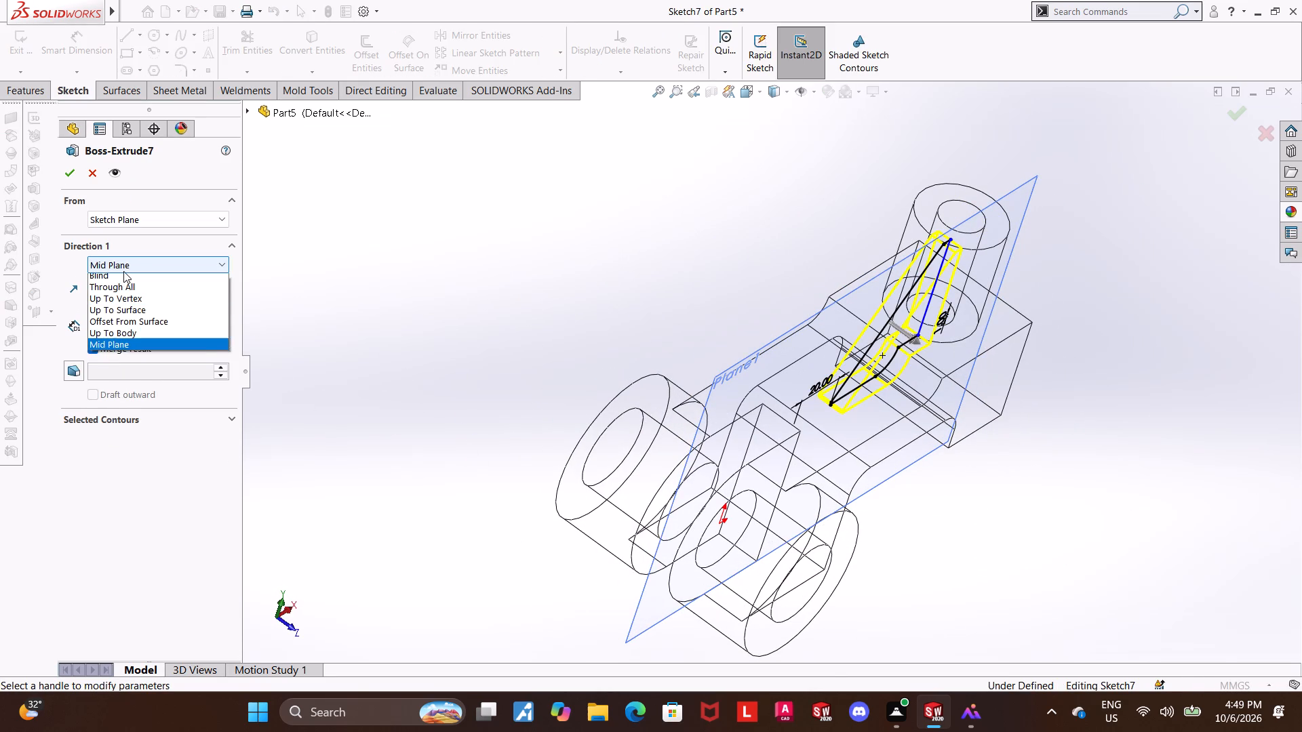
click(121, 276)
click(73, 272)
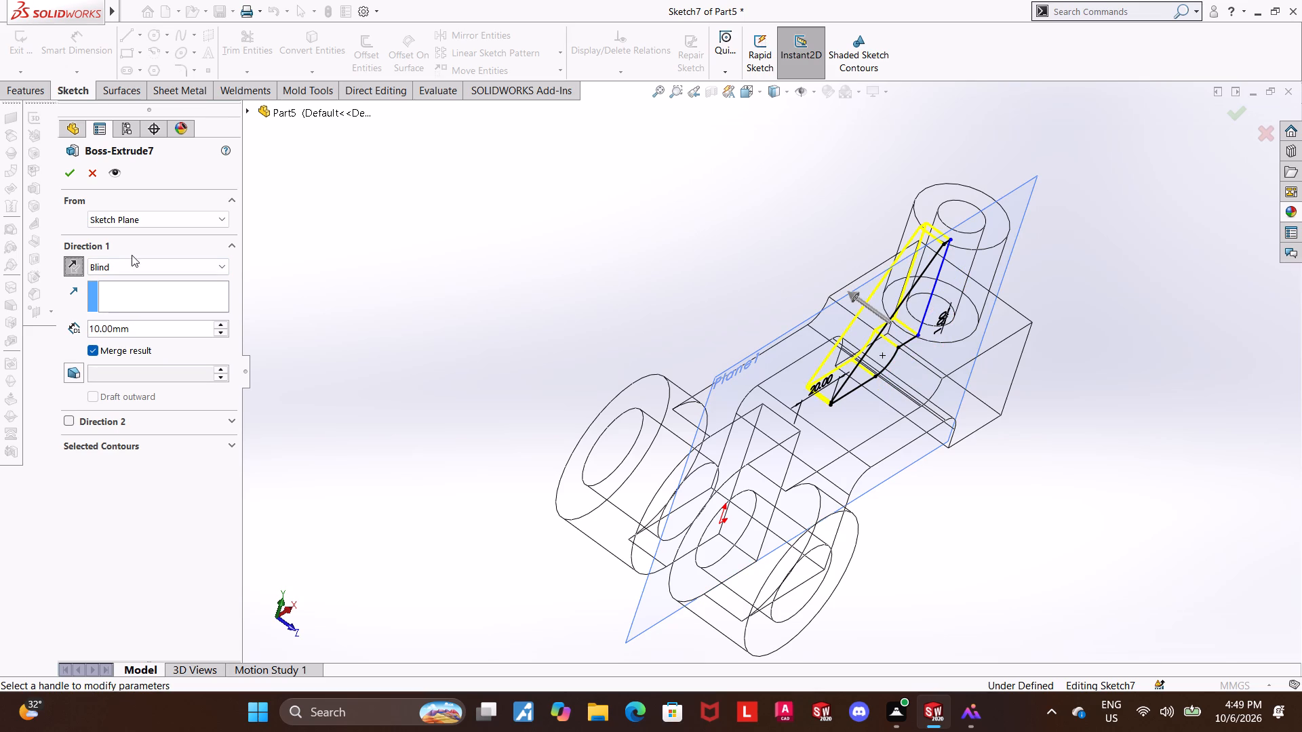
click(72, 171)
Examine the rib's joint with the boss and arm from an angle and in the front view, in wireframe and shaded display.
click(682, 319)
middle_drag(652, 302, 621, 342)
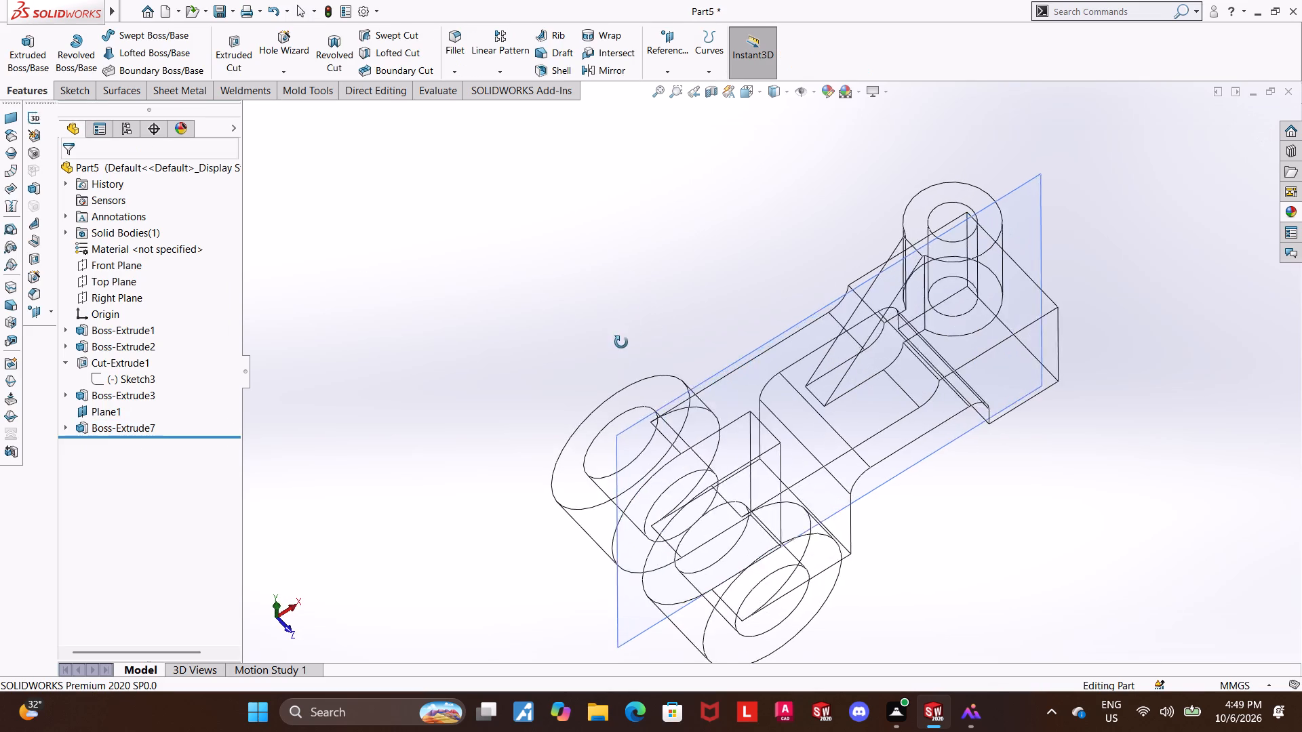
middle_drag(621, 342, 632, 372)
scroll(1052, 256, down, 5)
middle_drag(778, 307, 729, 288)
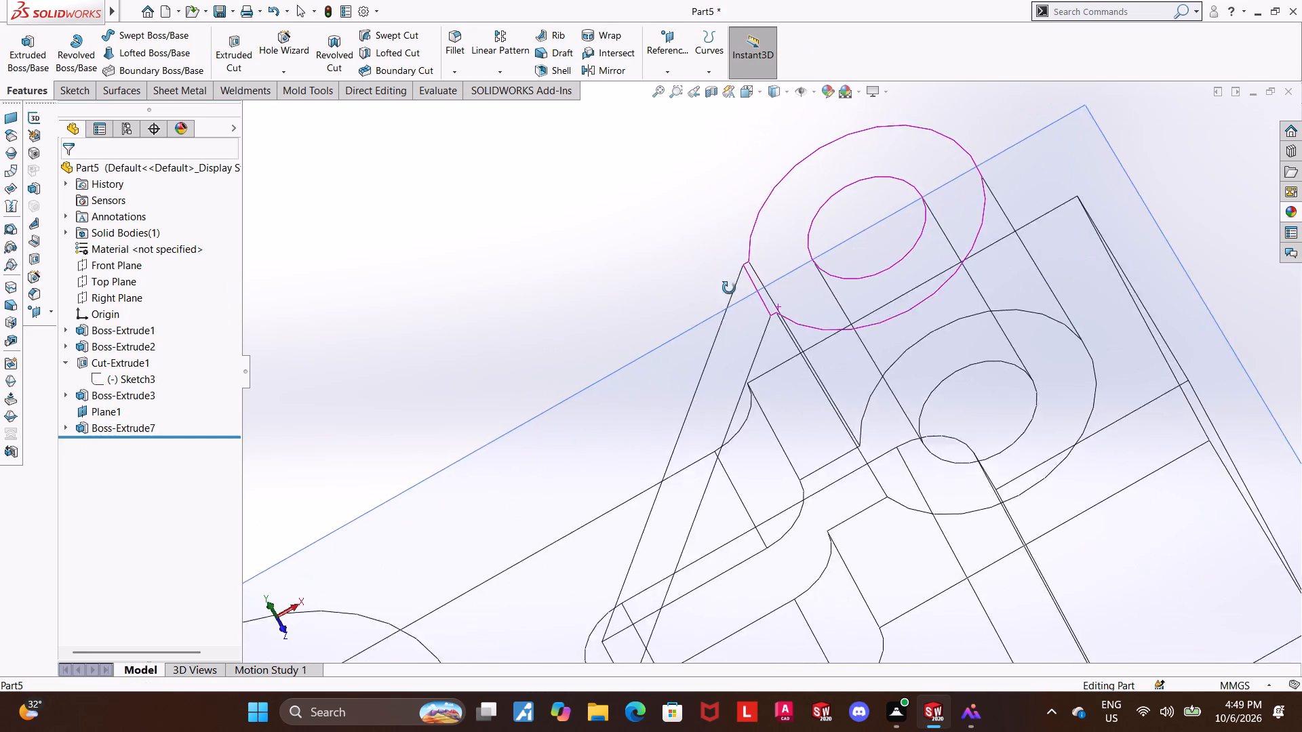
middle_drag(729, 288, 724, 186)
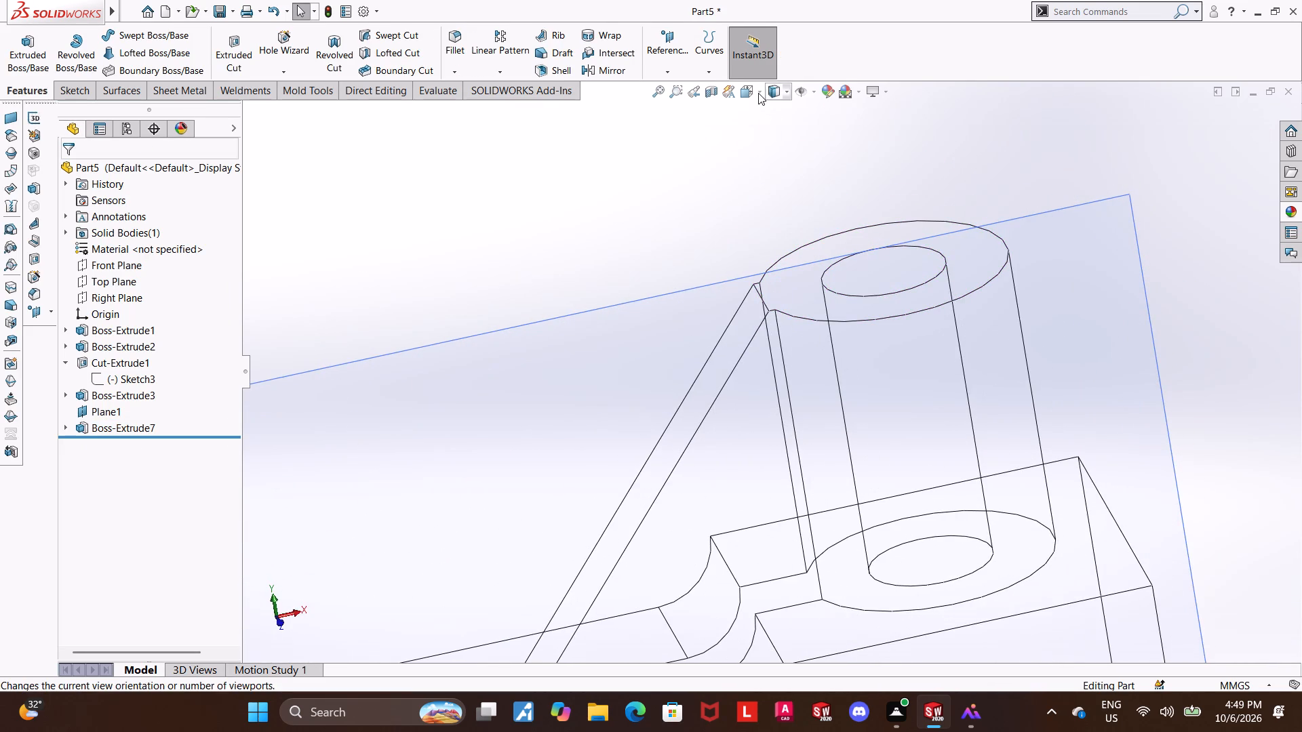
click(758, 93)
click(619, 466)
scroll(1033, 201, down, 2)
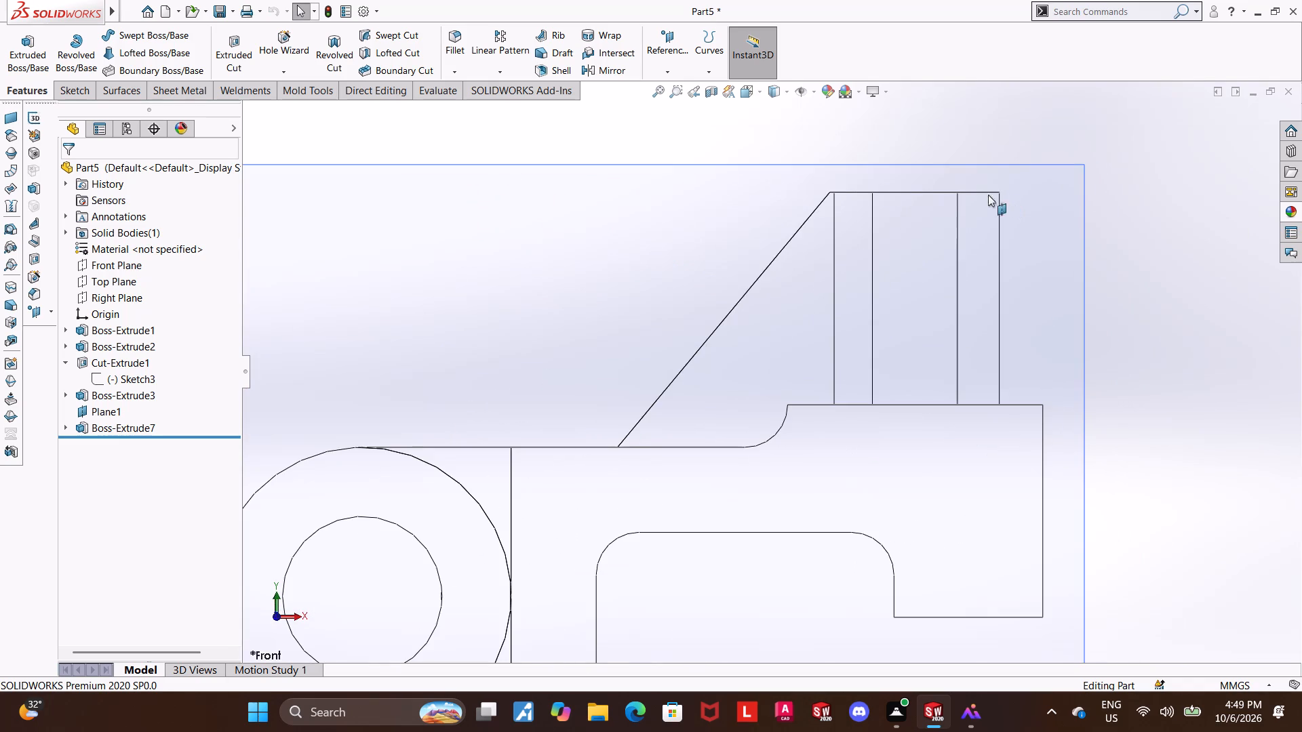
click(785, 94)
click(774, 111)
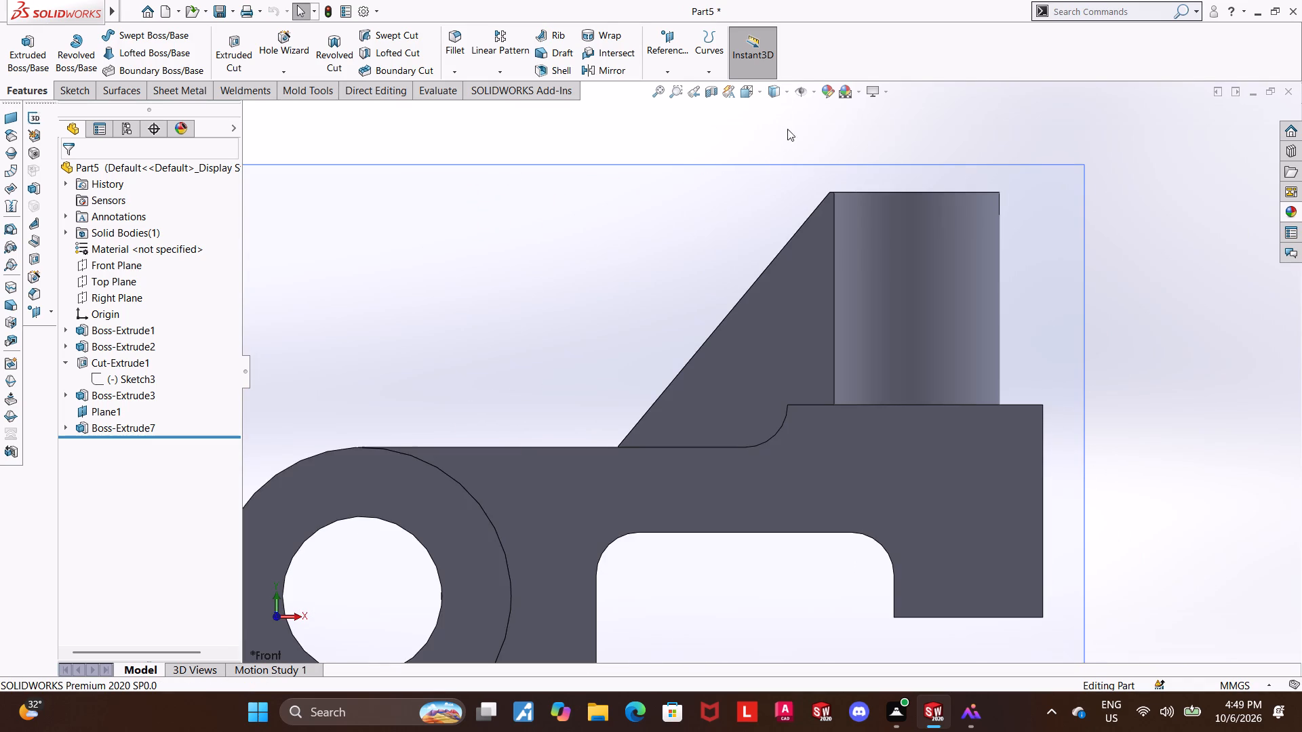
Open the rib's sketch, examine its profile against the boss and arm from several angles, and exit discarding changes.
click(64, 428)
click(105, 443)
click(110, 409)
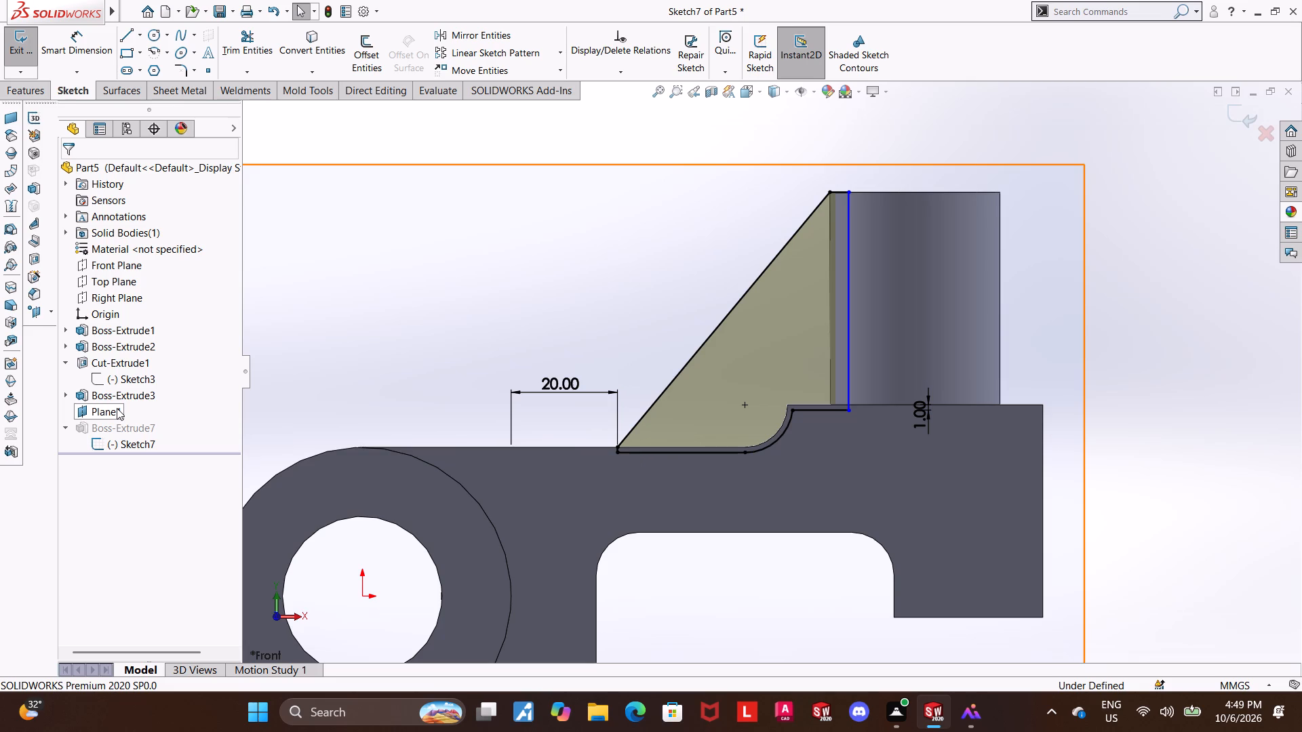
scroll(761, 194, down, 1)
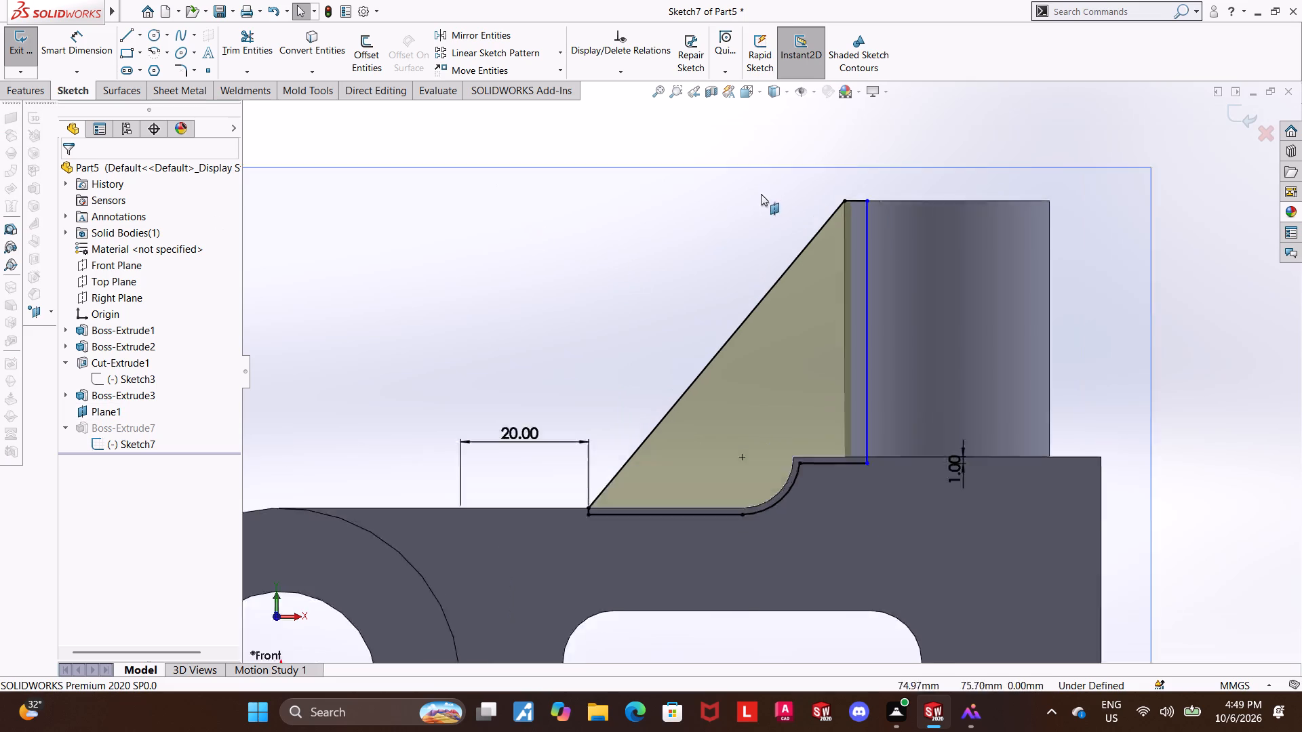
scroll(761, 194, down, 1)
click(914, 136)
scroll(879, 215, down, 3)
middle_drag(882, 207, 884, 256)
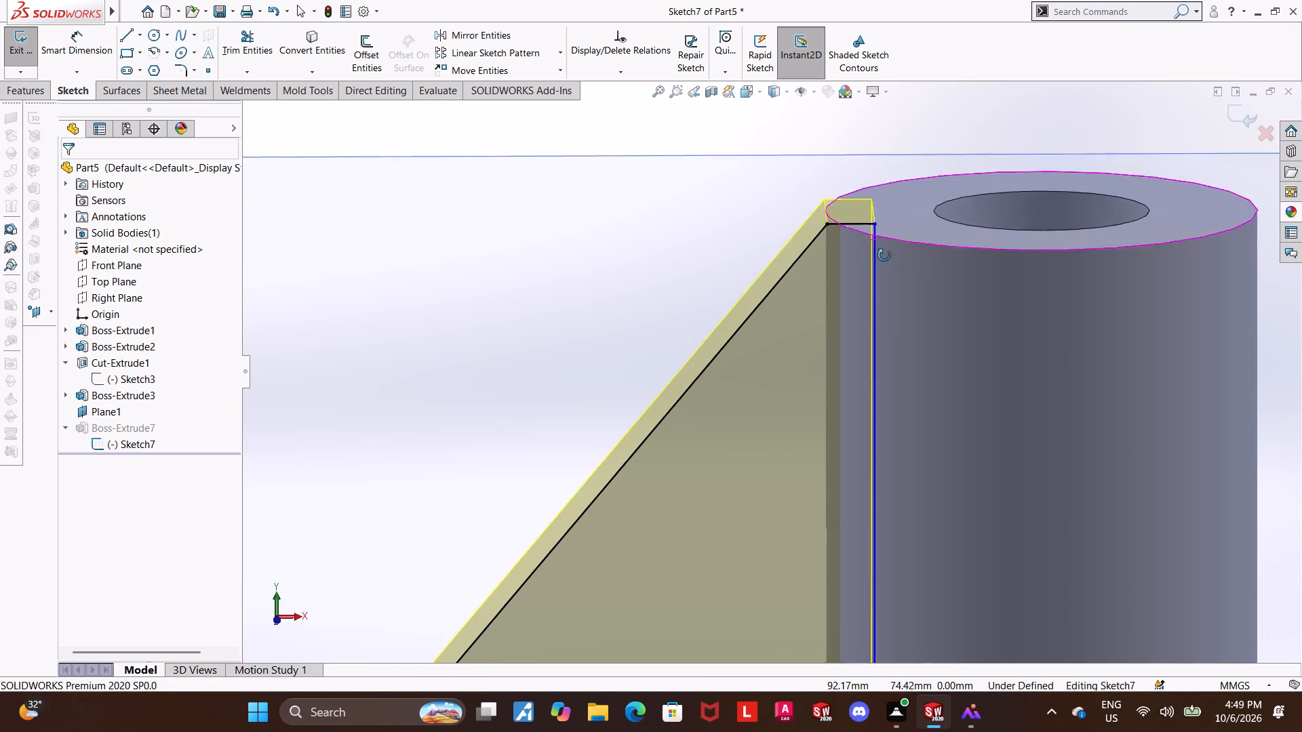
middle_drag(884, 256, 890, 317)
scroll(811, 183, up, 1)
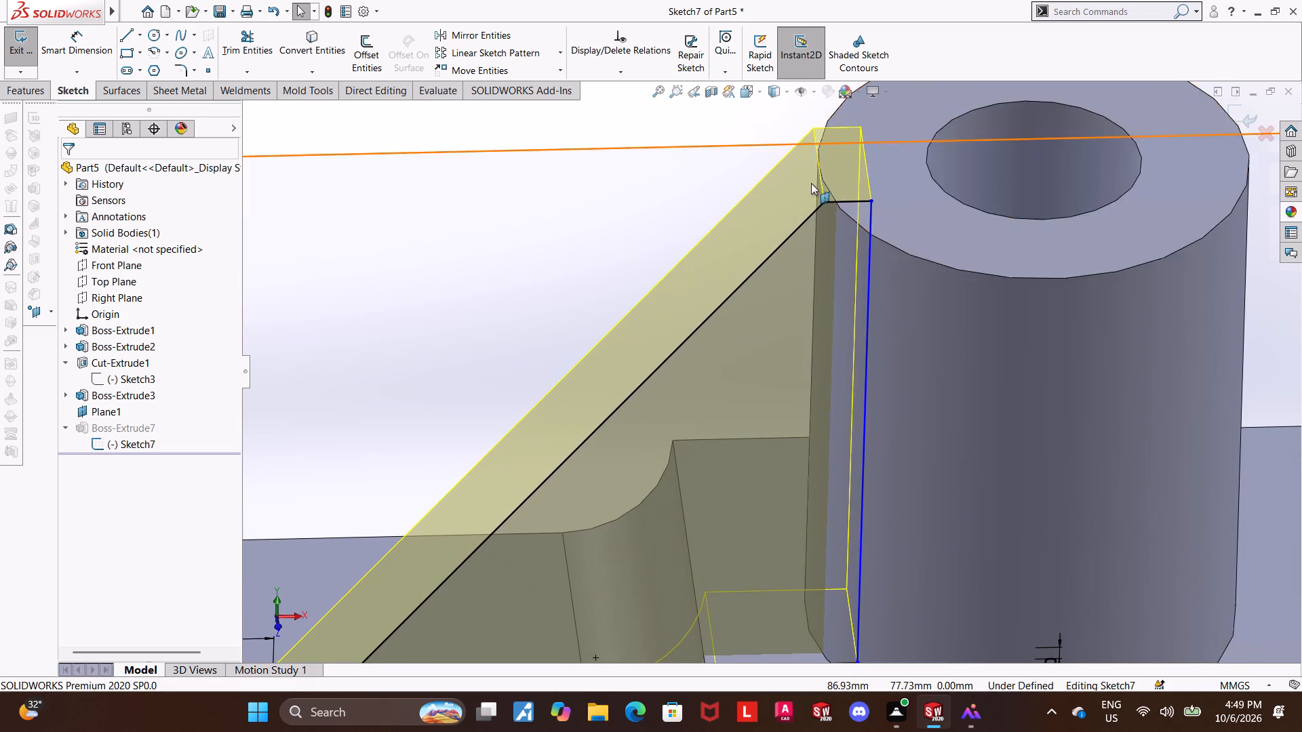
scroll(811, 183, up, 2)
click(821, 152)
middle_drag(808, 215, 803, 183)
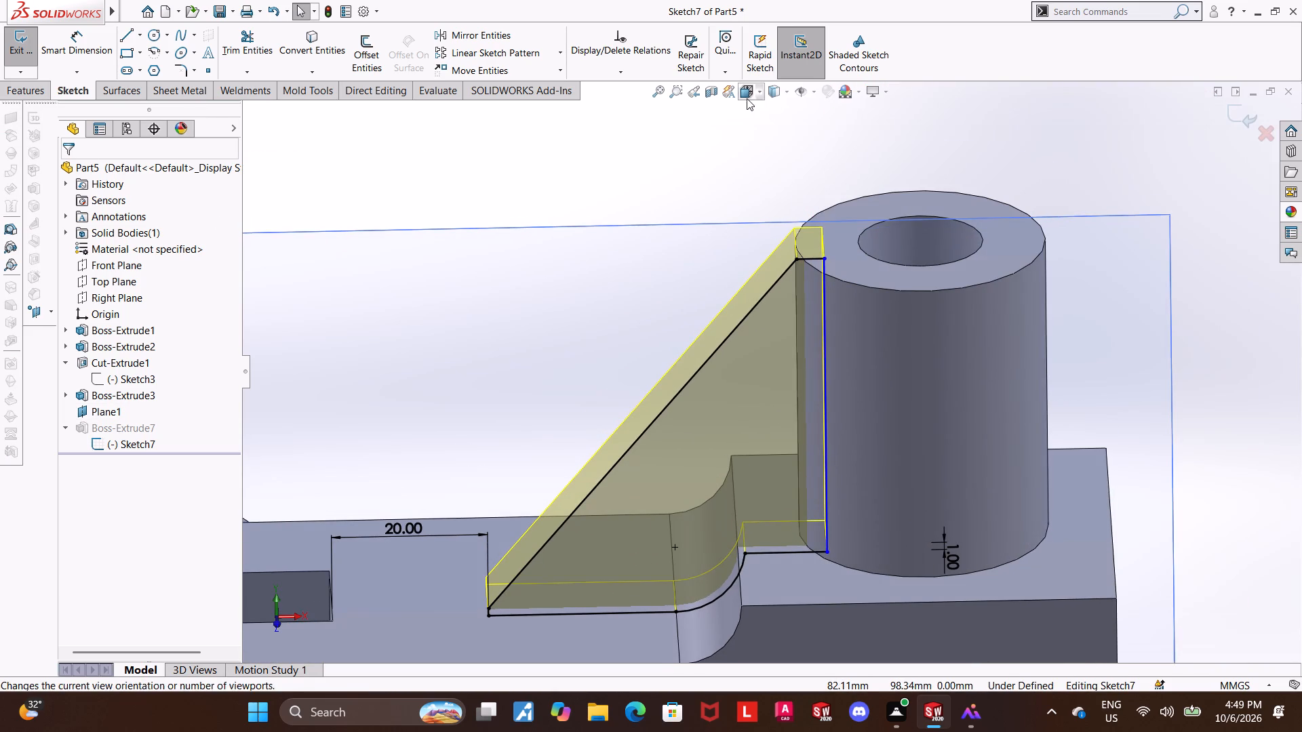
click(747, 98)
click(606, 450)
scroll(918, 171, up, 1)
middle_drag(918, 171, 918, 285)
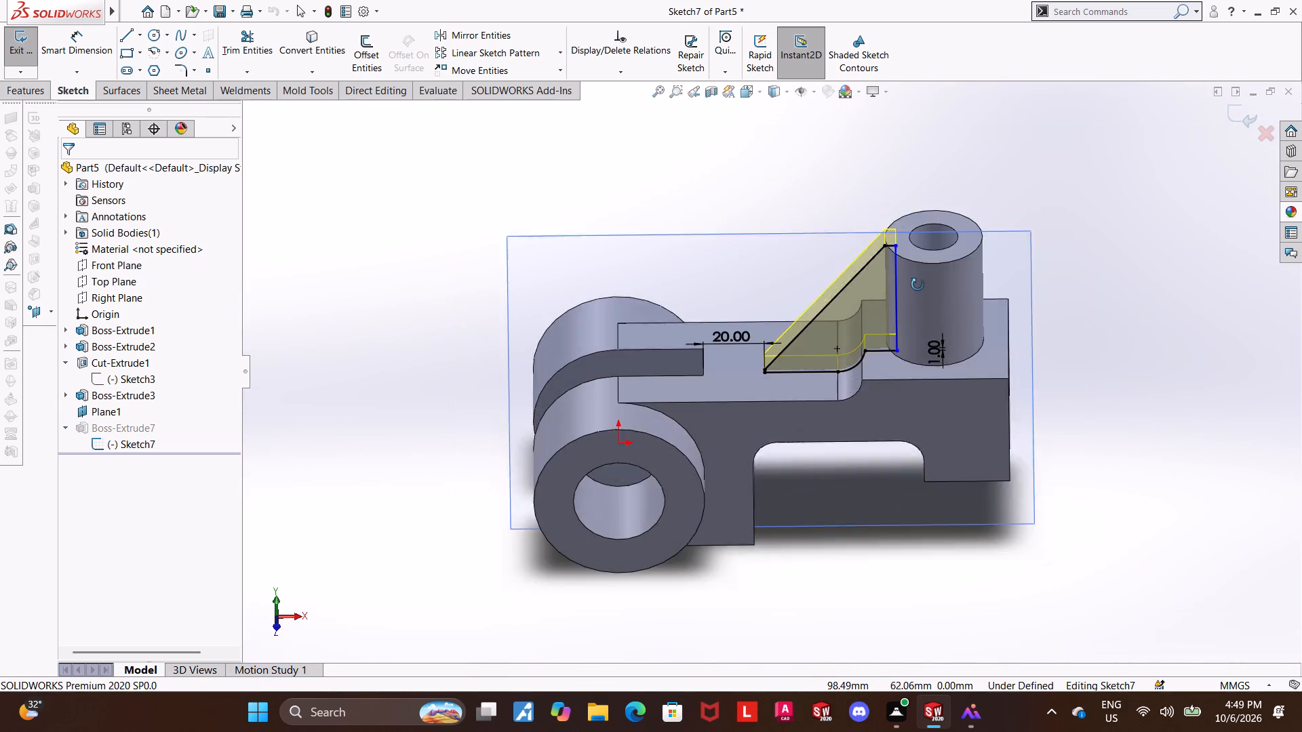
middle_drag(918, 285, 918, 363)
scroll(903, 294, down, 4)
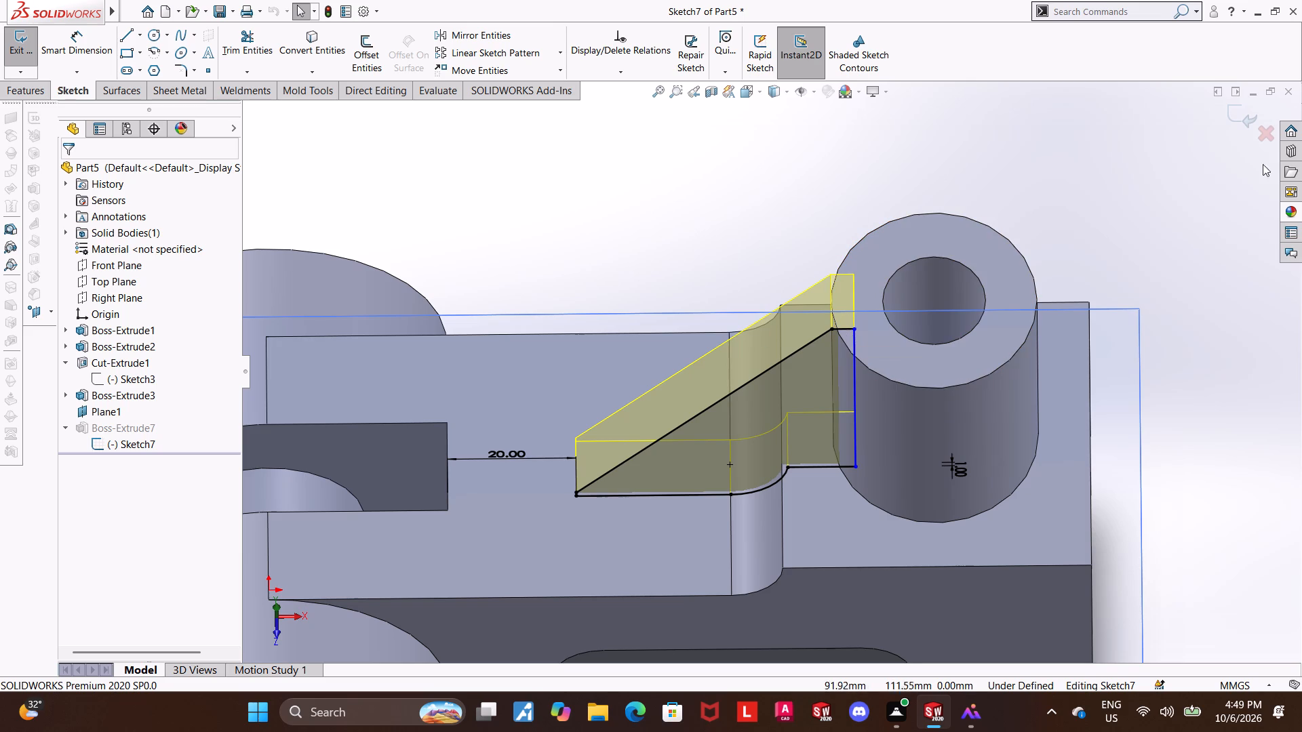
click(1268, 123)
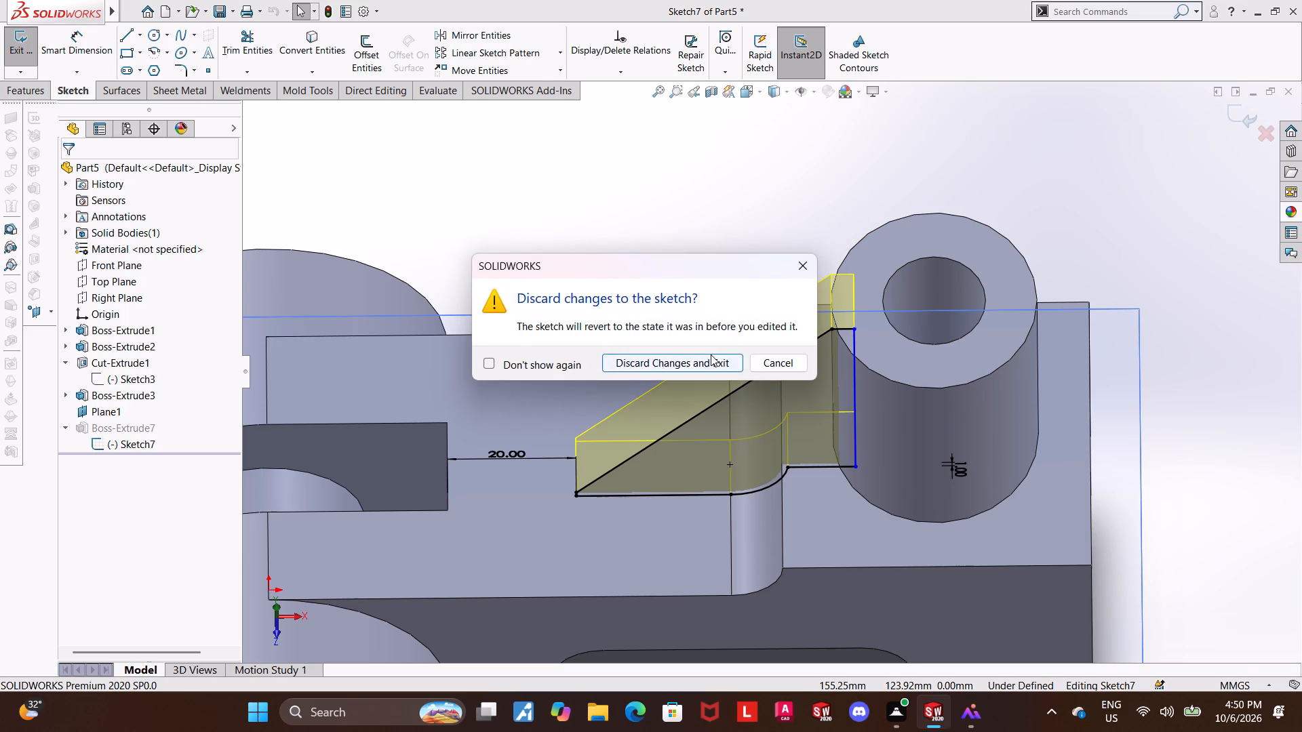
click(711, 354)
Delete the rib extrusion together with its leftover sketch.
right_click(114, 445)
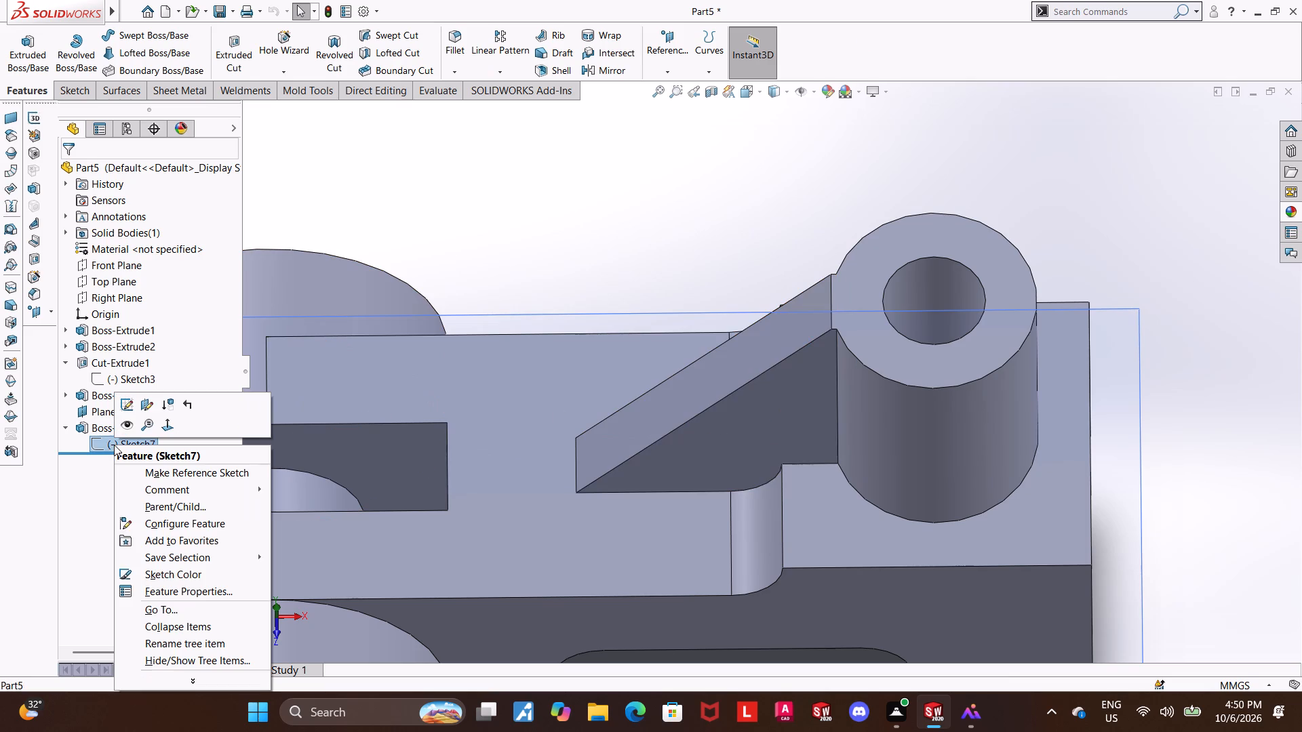
right_click(105, 439)
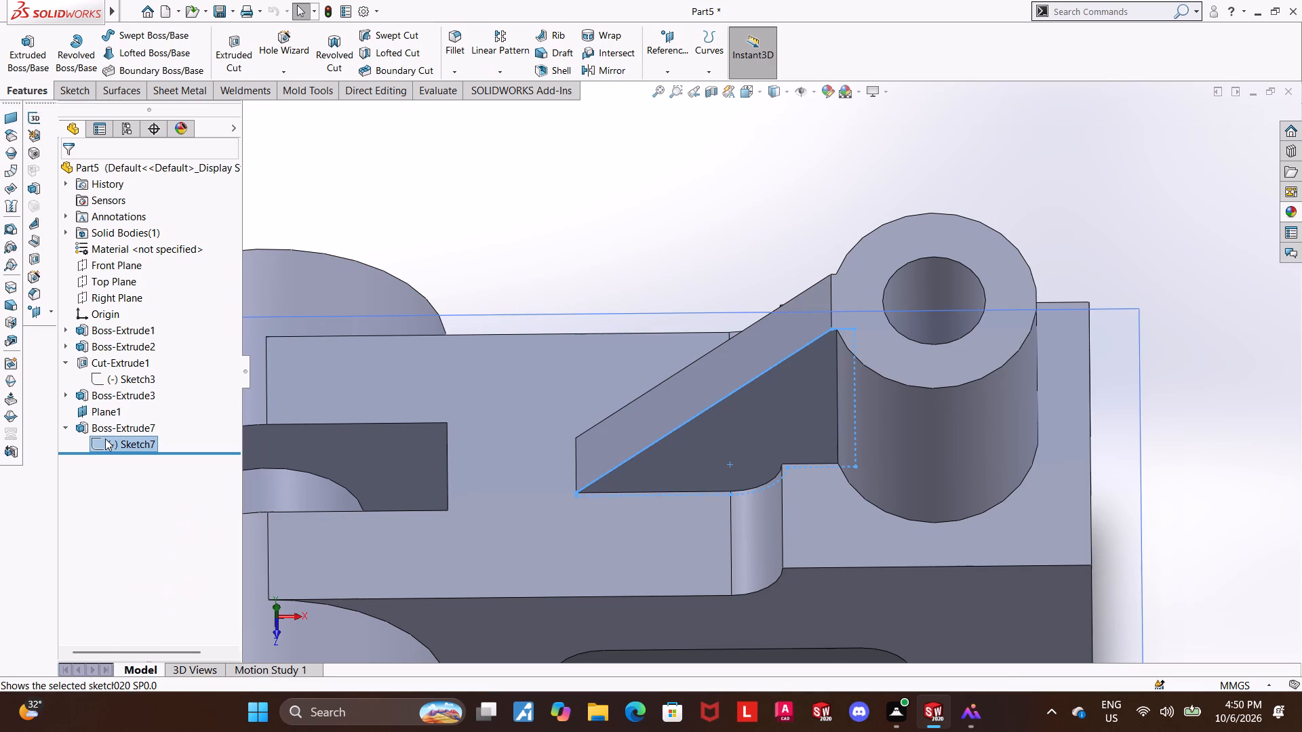
right_click(85, 423)
click(111, 501)
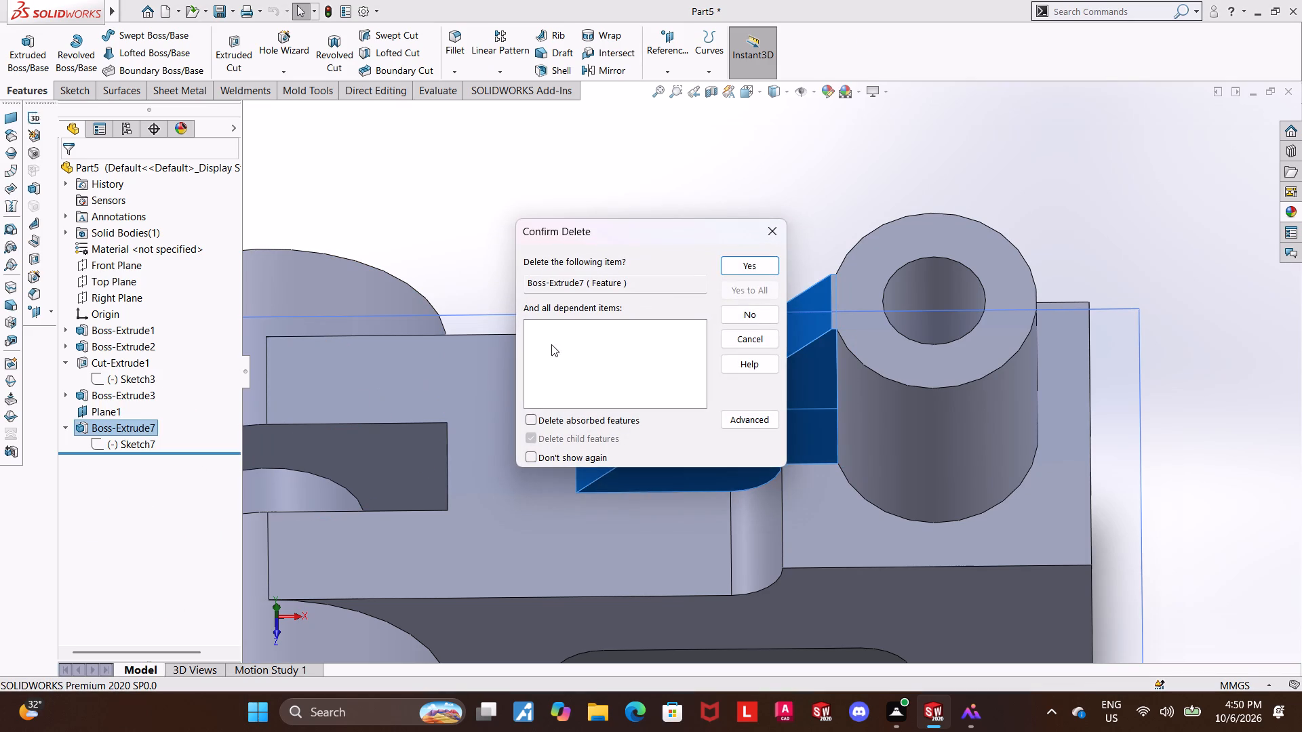
click(751, 270)
right_click(91, 432)
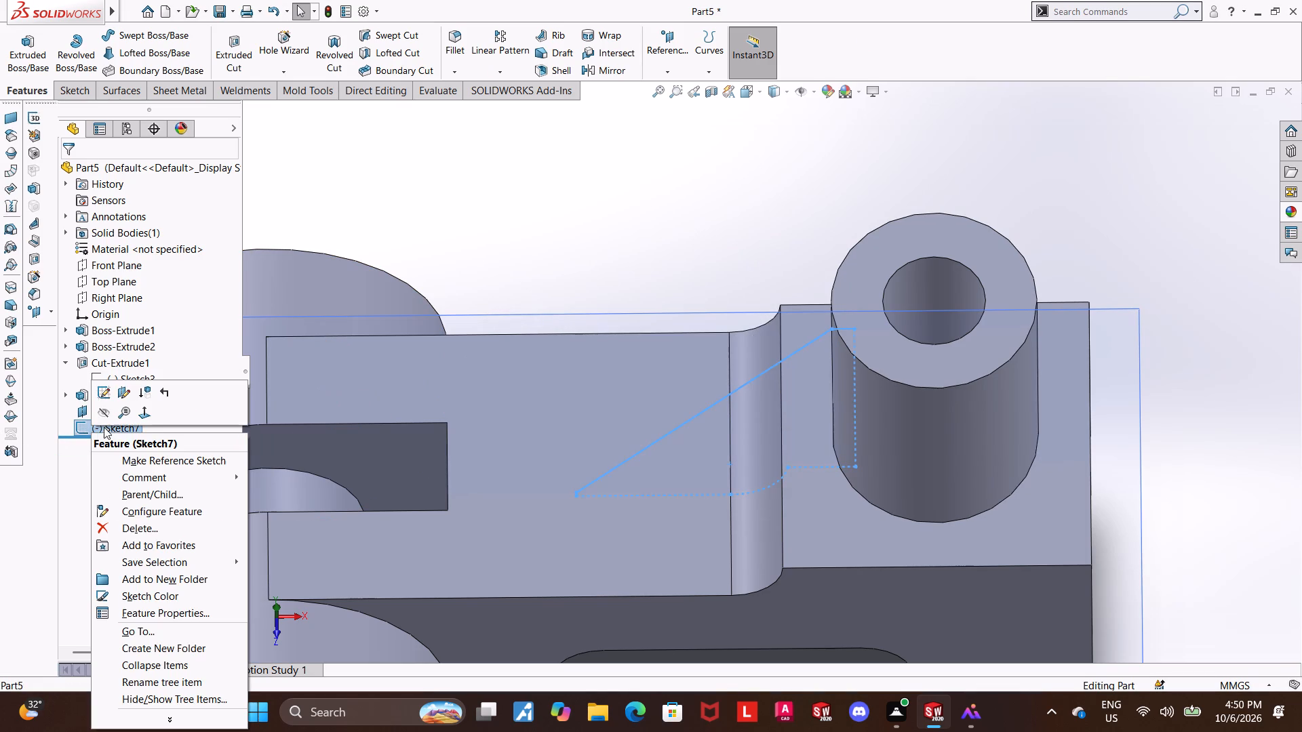
click(136, 535)
click(753, 260)
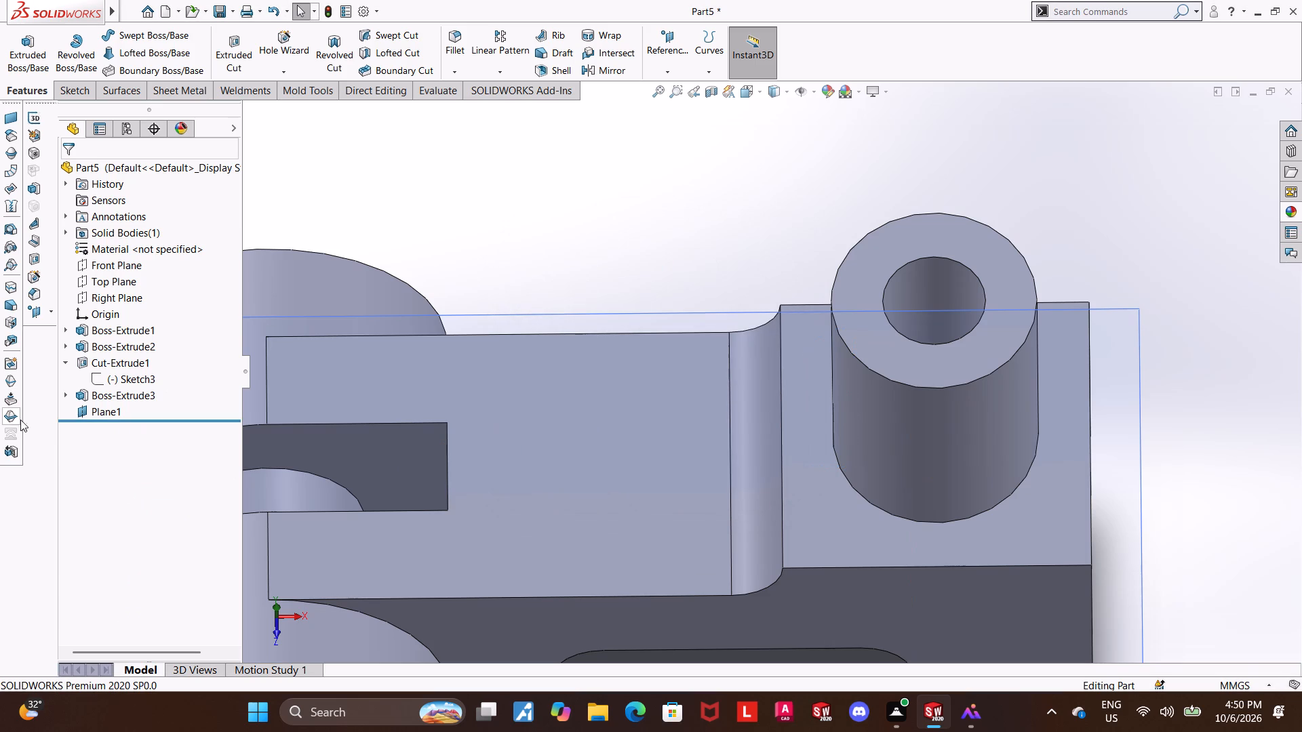
Delete the offset reference plane that carried the rib sketch.
right_click(108, 409)
click(141, 537)
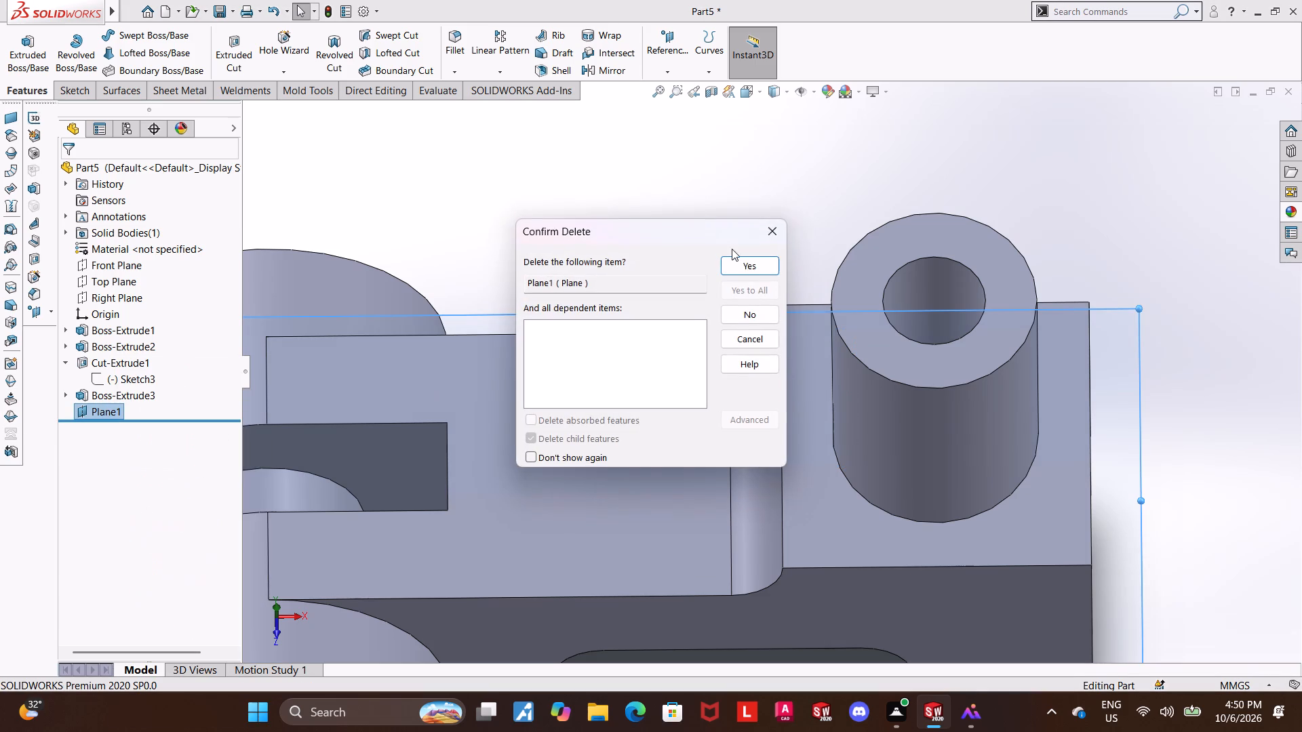
click(741, 256)
Start a sketch on the hollow boss's top face and convert the boss's outer circular edge into it.
click(861, 300)
click(915, 263)
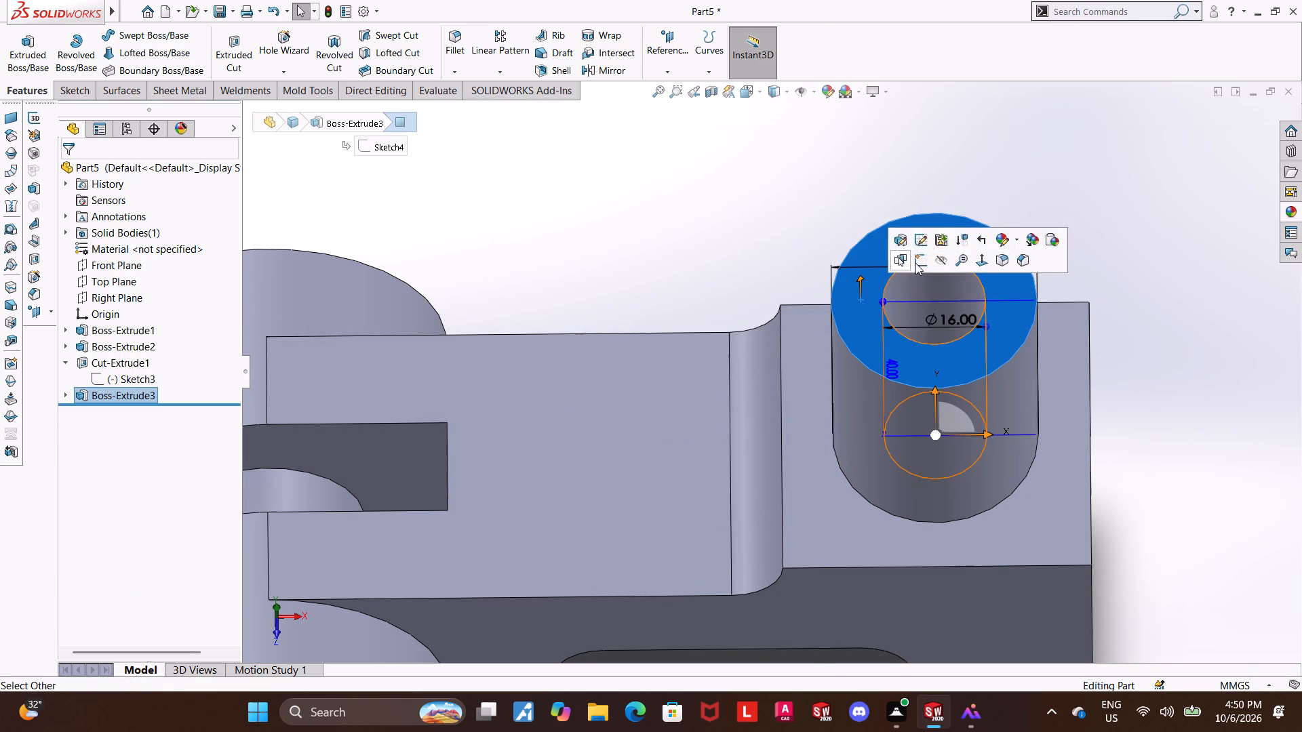
click(119, 416)
click(161, 395)
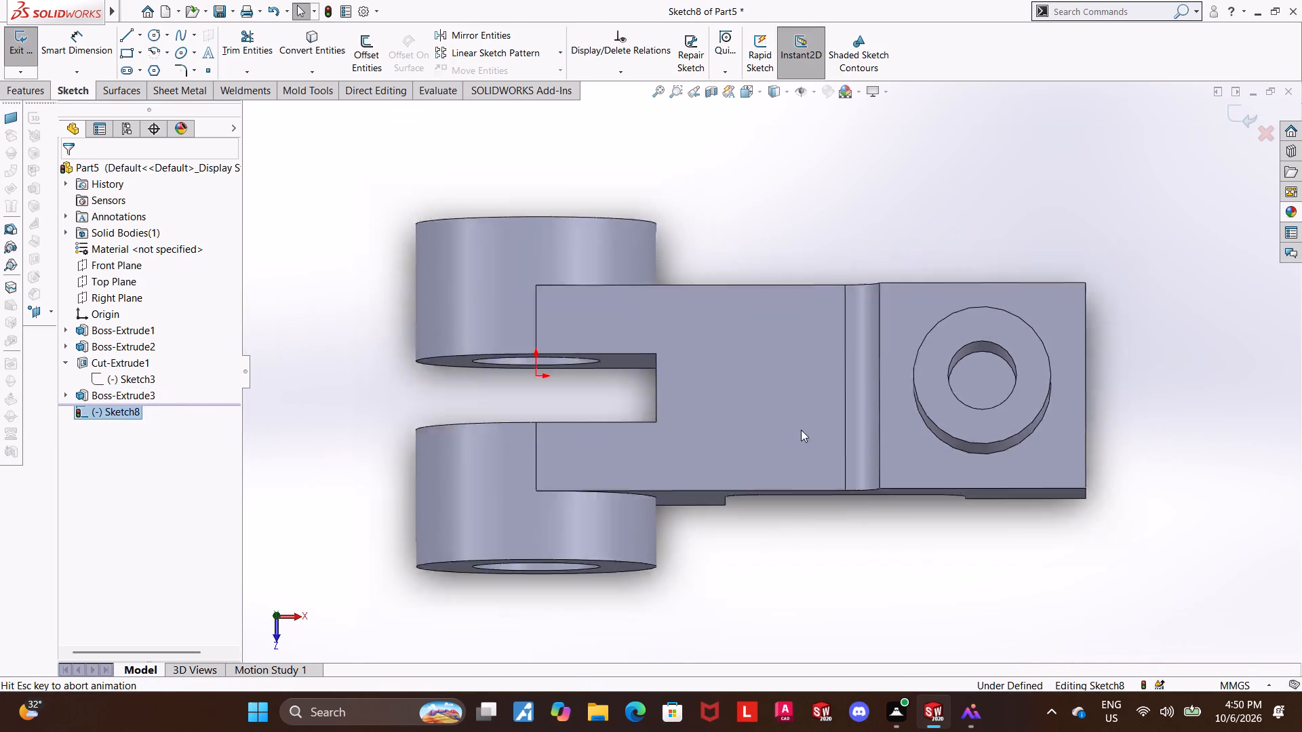
scroll(1074, 386, down, 2)
click(329, 57)
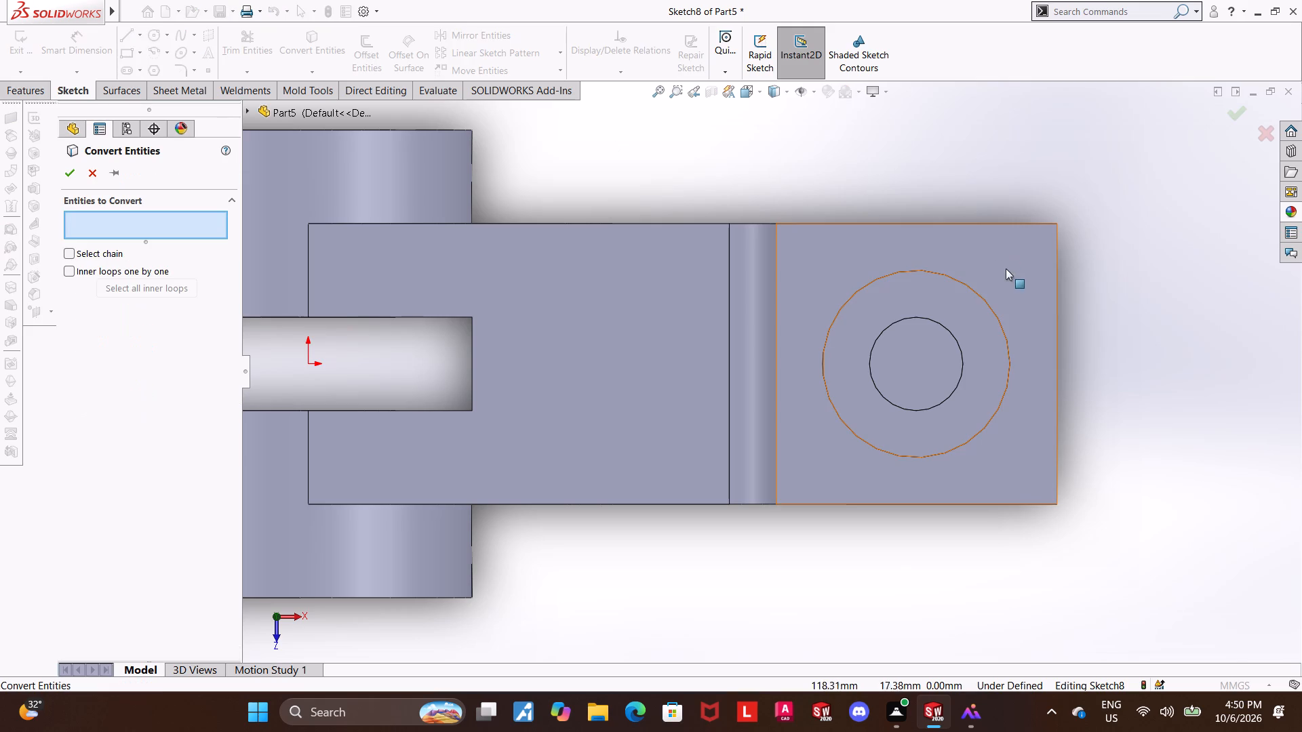
click(941, 274)
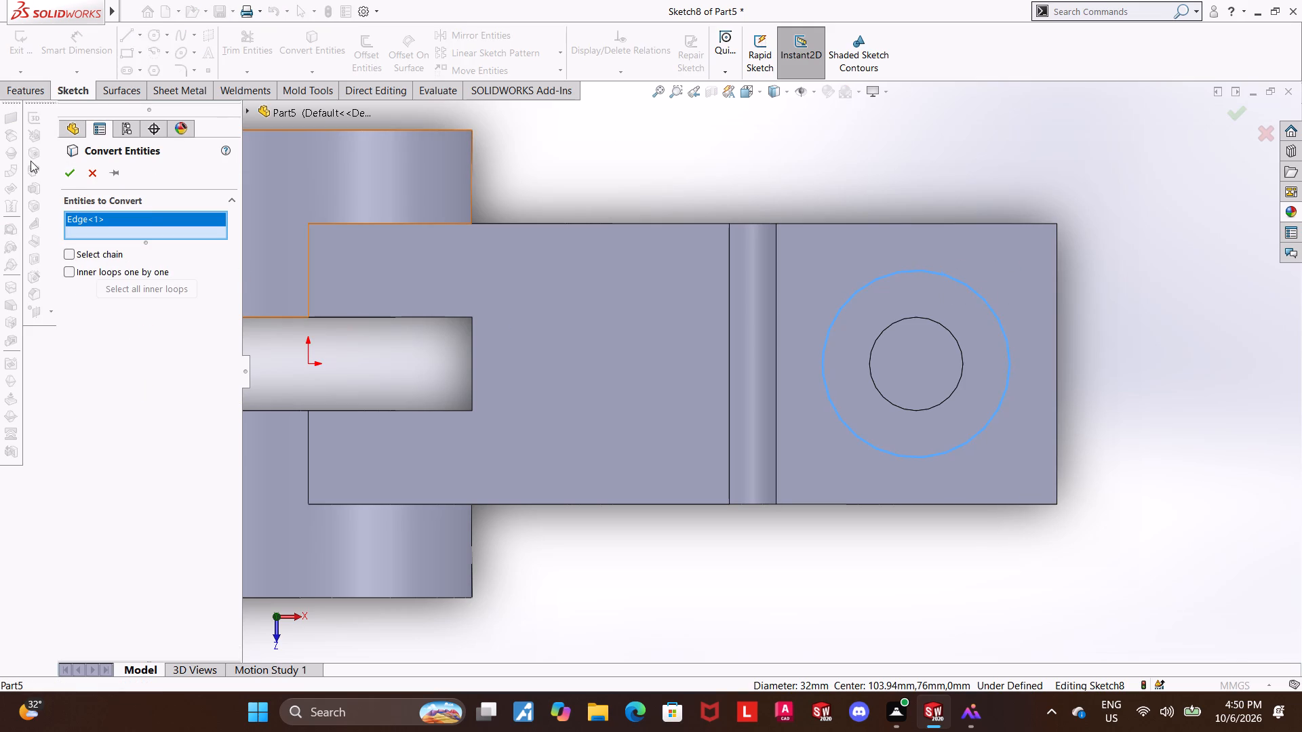
click(69, 176)
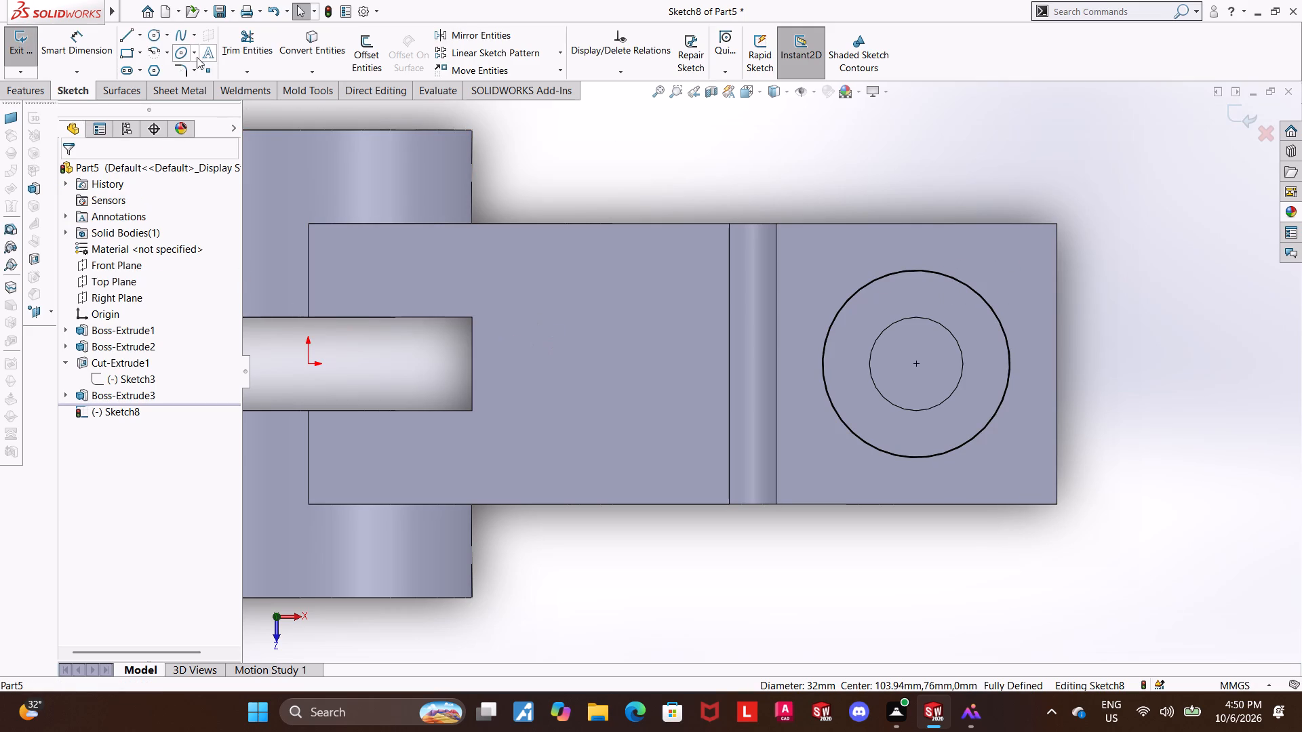
Sketch a corner rectangle about 45 mm by 9 mm along the arm, ending just inside the converted boss circle.
click(128, 54)
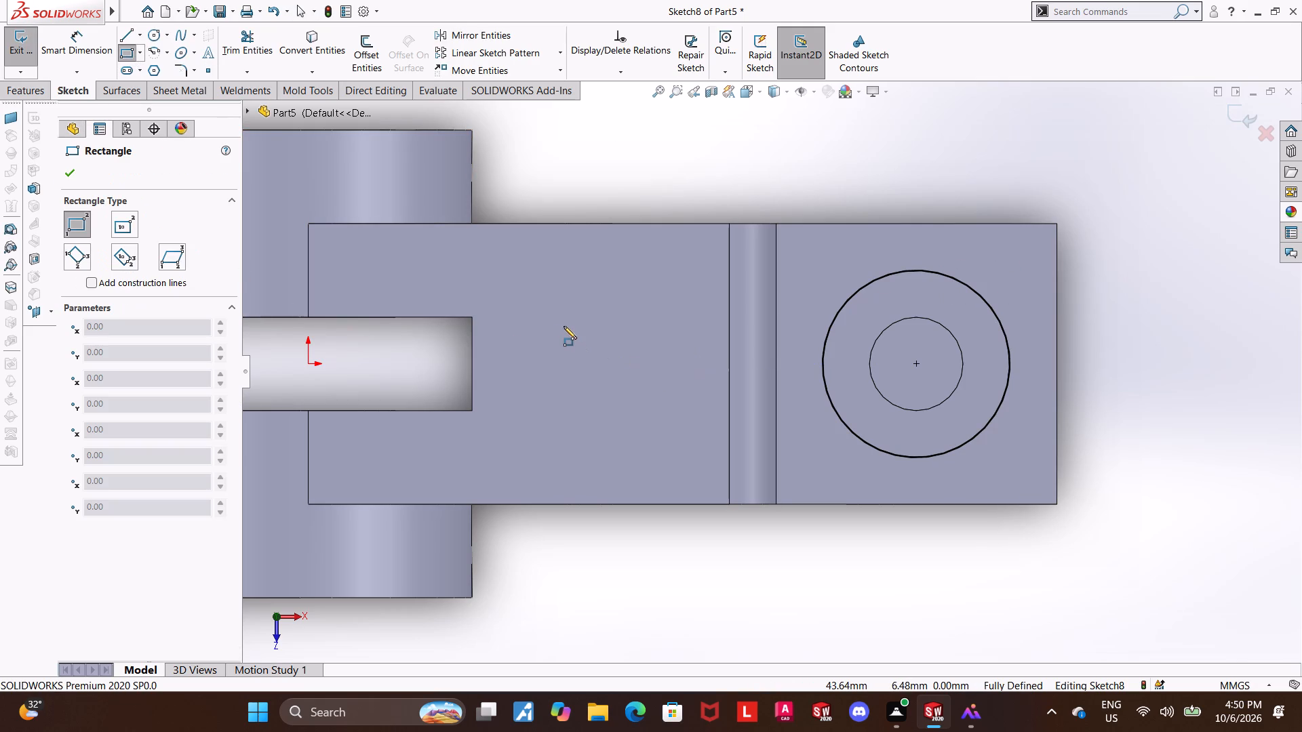
click(566, 340)
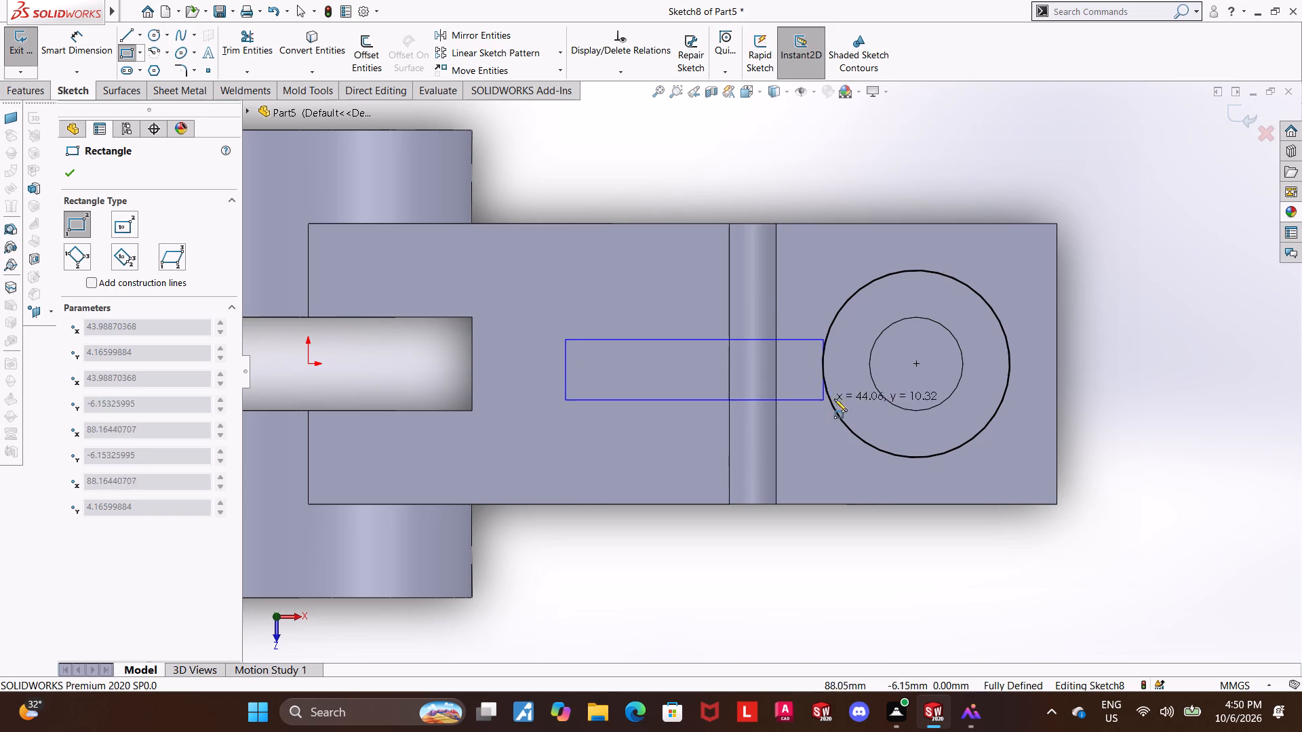
click(826, 390)
key(Escape)
key(Escape)
key(Escape)
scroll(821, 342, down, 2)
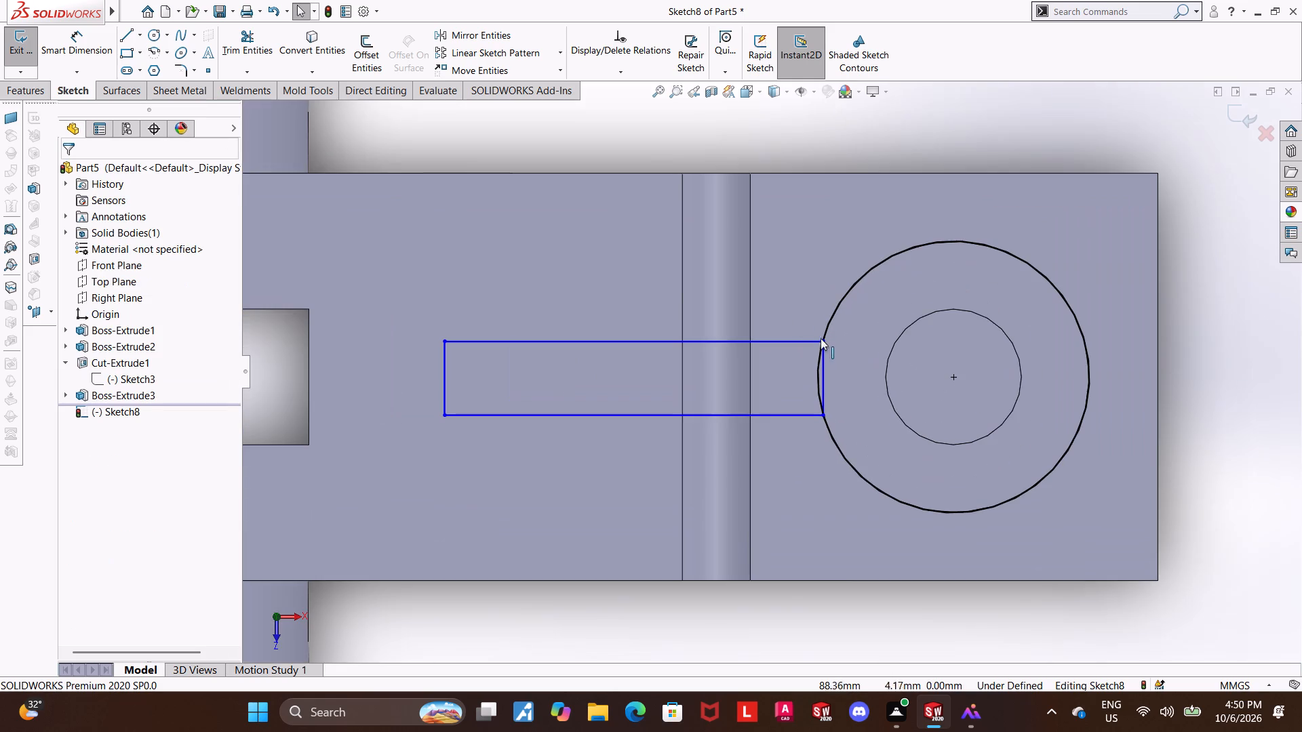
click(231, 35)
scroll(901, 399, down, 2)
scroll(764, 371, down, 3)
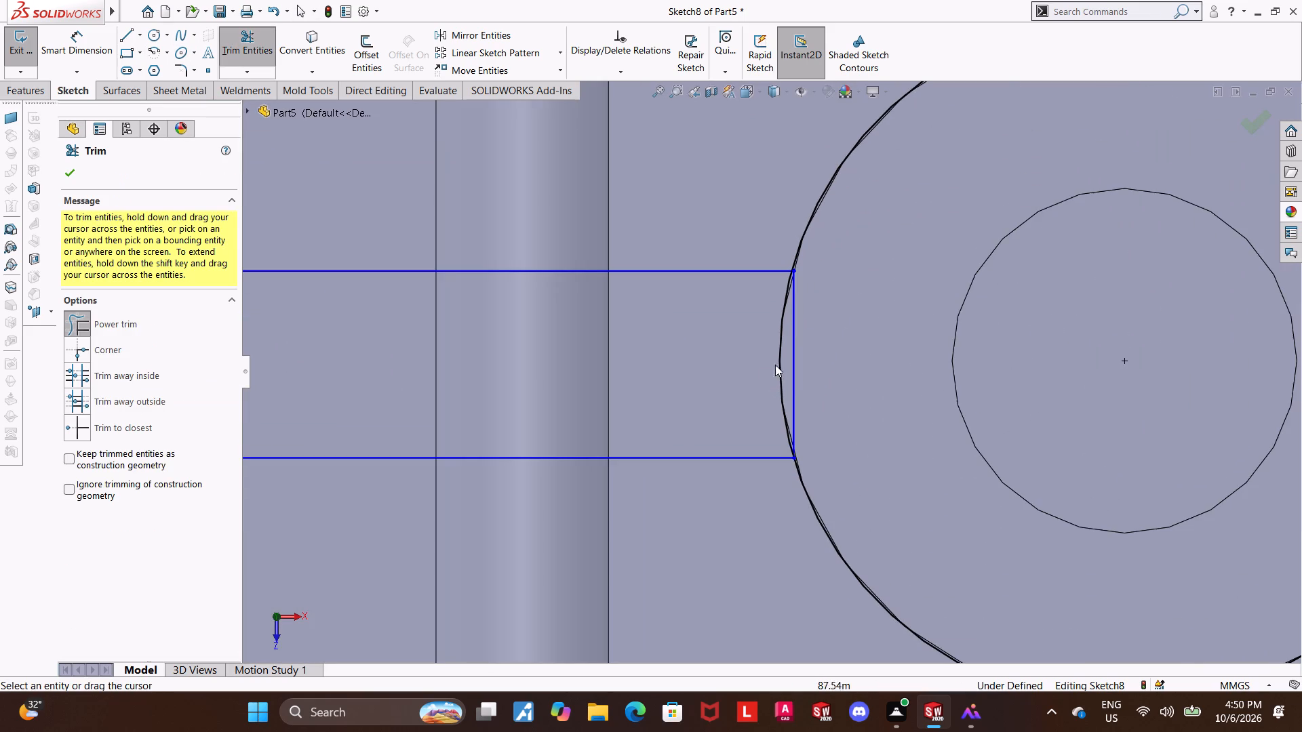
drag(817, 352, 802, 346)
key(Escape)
Make both boss-side corners of the rectangle coincident with the converted circle.
click(793, 269)
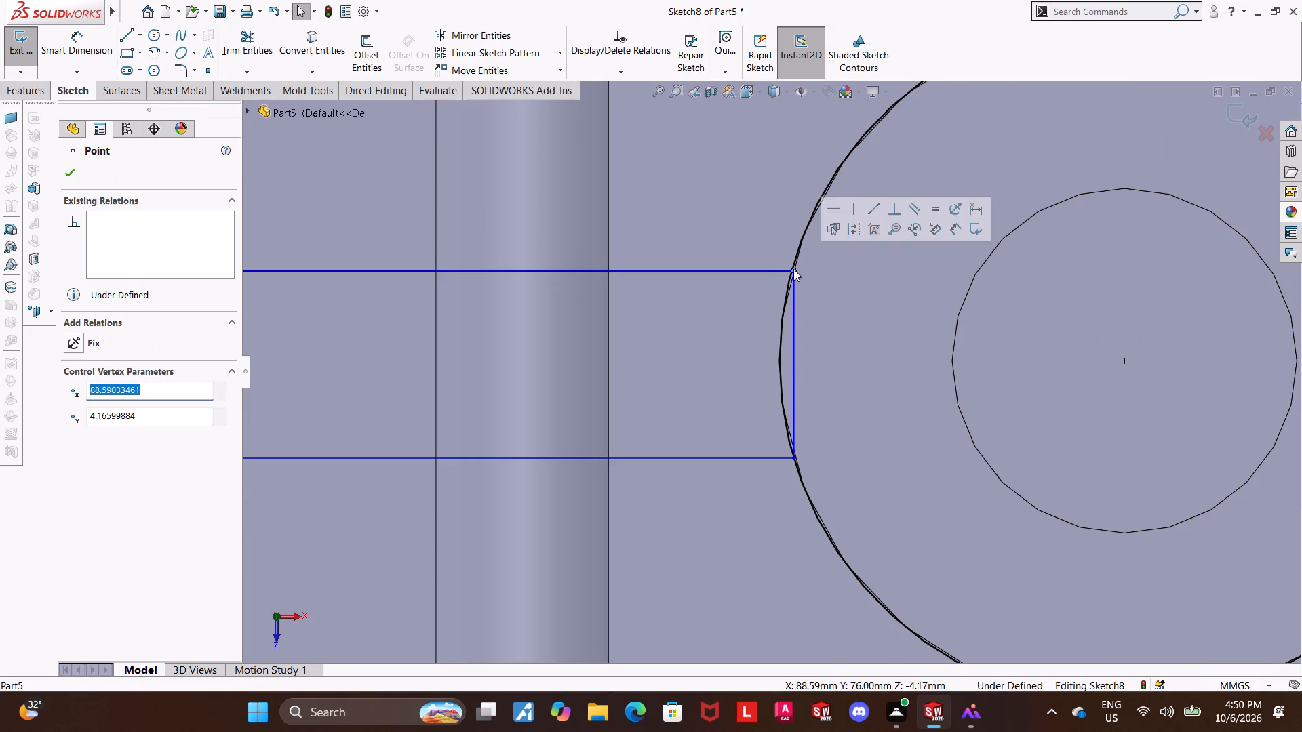
ctrl+click(785, 290)
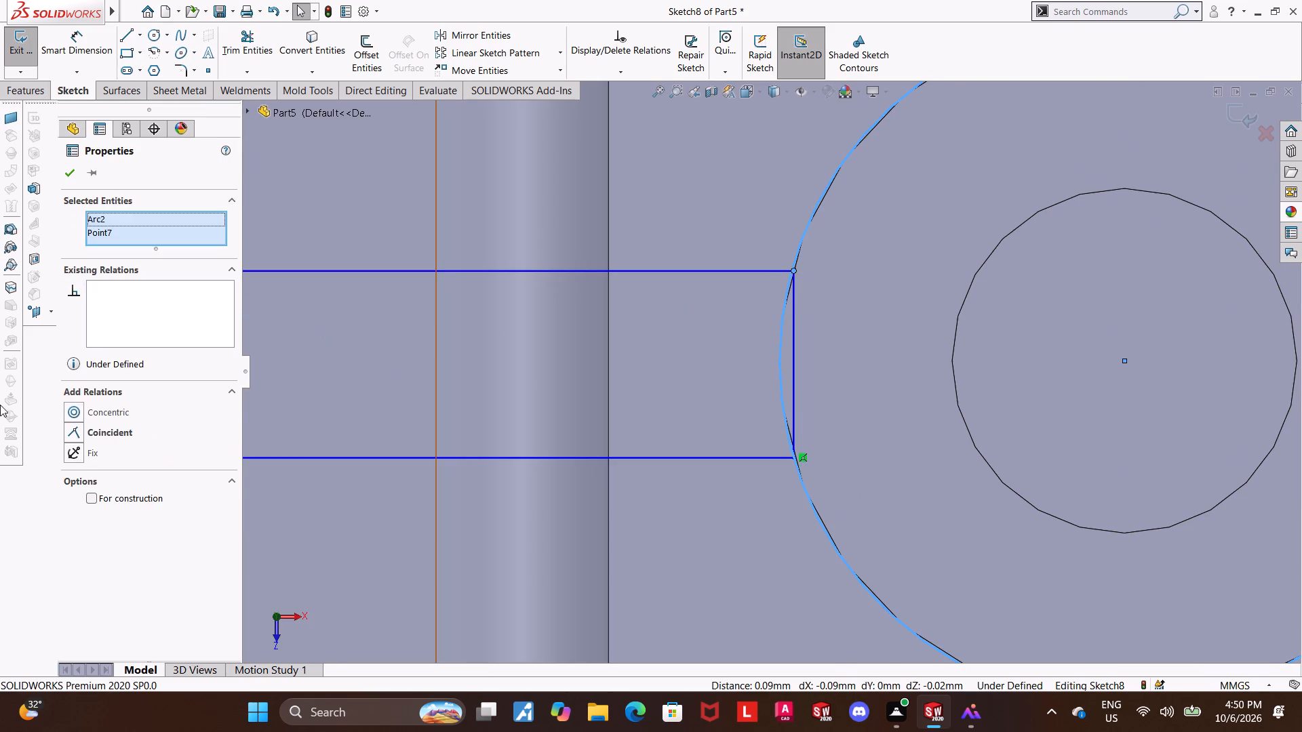
click(70, 428)
key(Escape)
key(Escape)
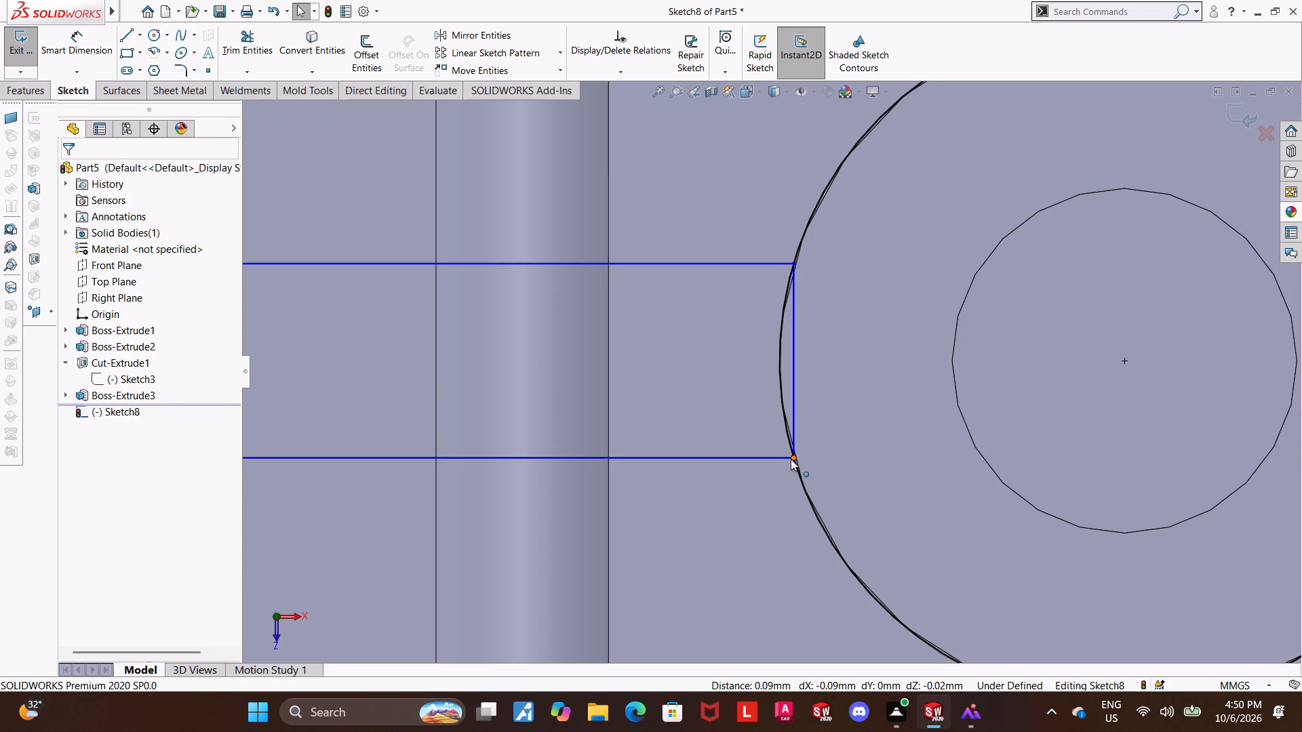
click(794, 458)
ctrl+click(800, 480)
click(72, 430)
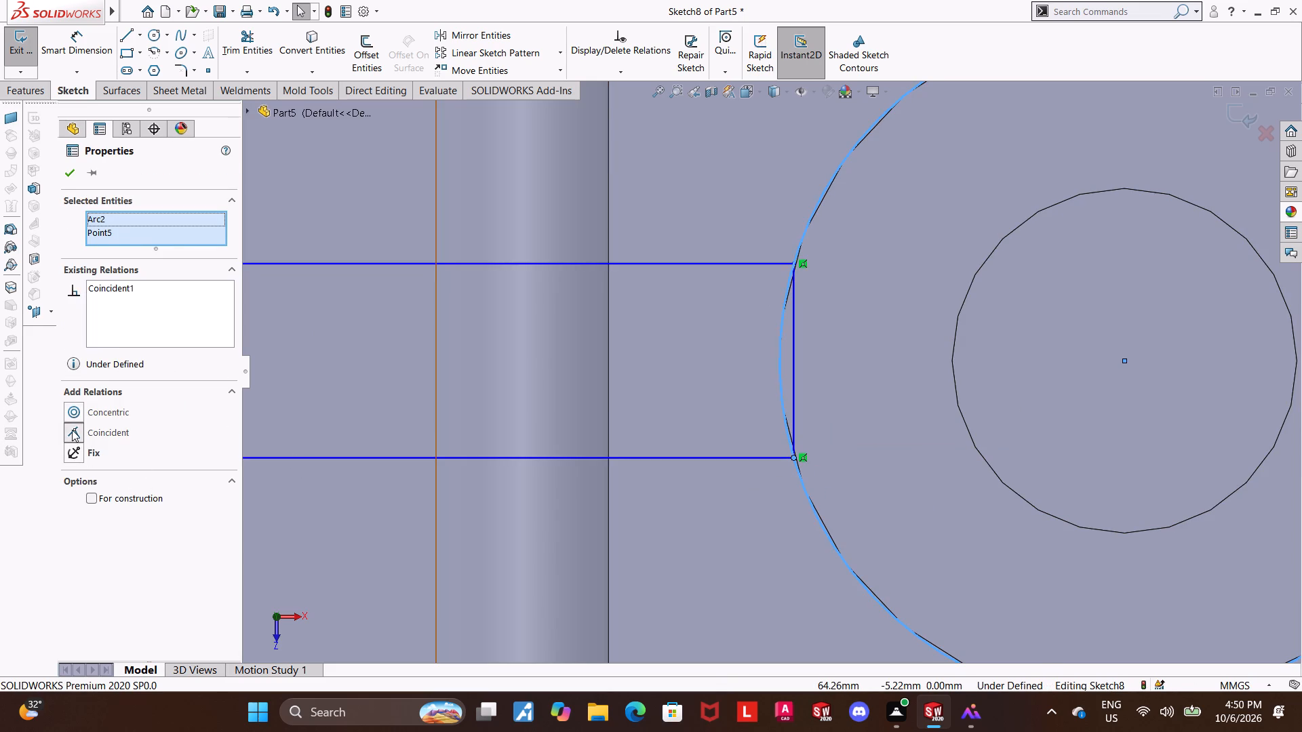
key(Escape)
key(Escape)
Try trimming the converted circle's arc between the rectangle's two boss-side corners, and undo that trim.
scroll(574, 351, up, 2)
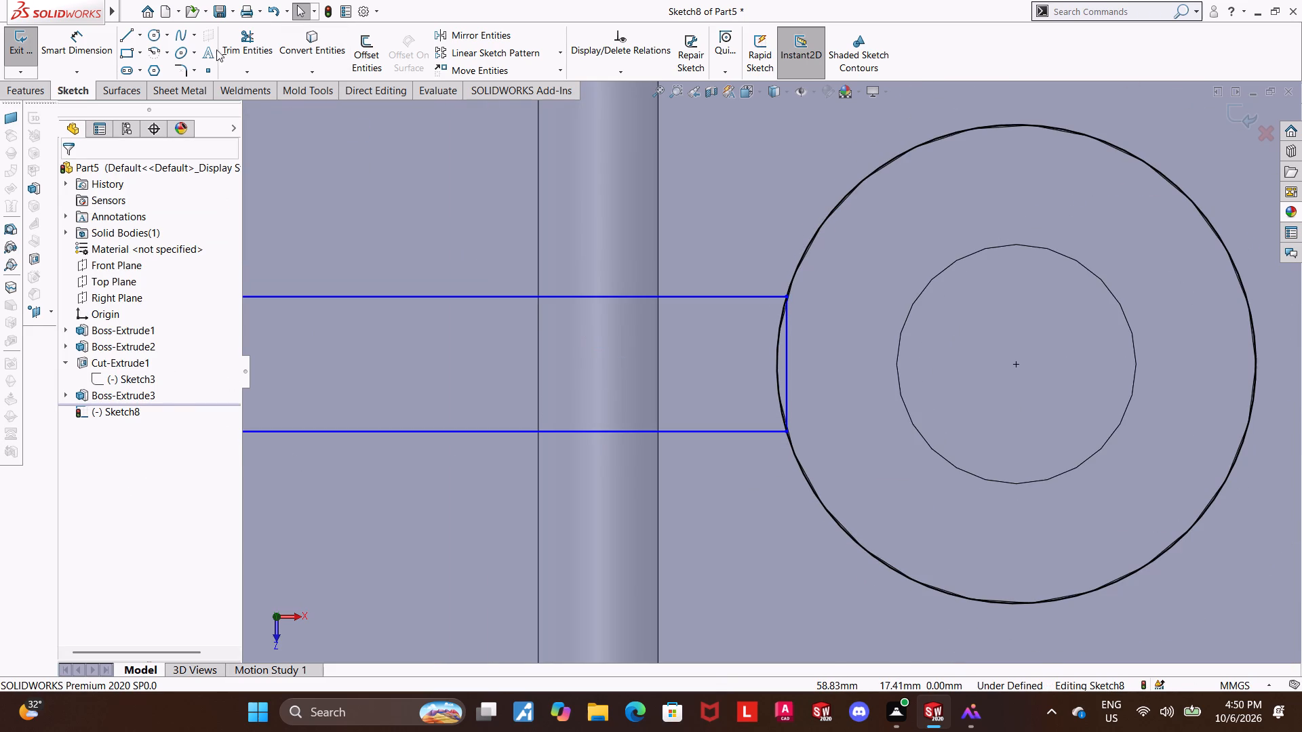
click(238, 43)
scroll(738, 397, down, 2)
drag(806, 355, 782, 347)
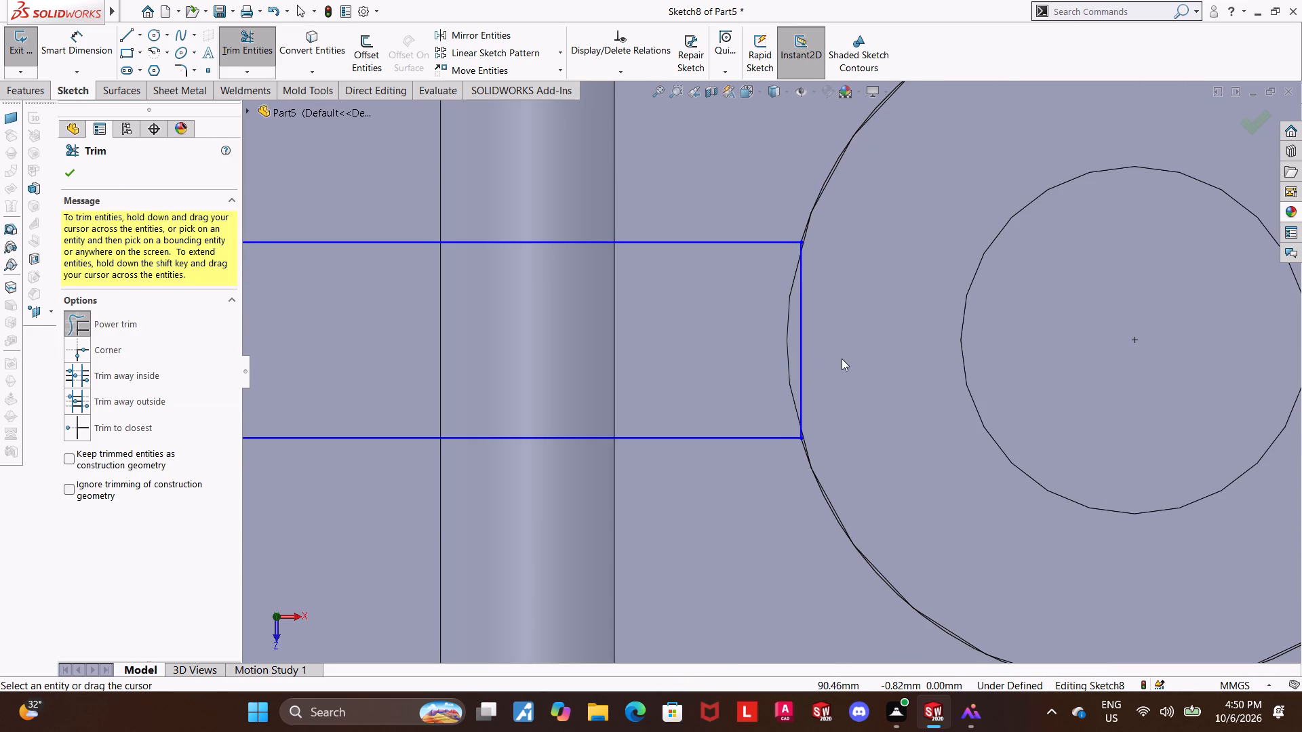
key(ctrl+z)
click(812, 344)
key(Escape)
Trim the rectangle's boss-side edge and the rest of the circle, leaving a rib outline closed by the short arc.
click(252, 55)
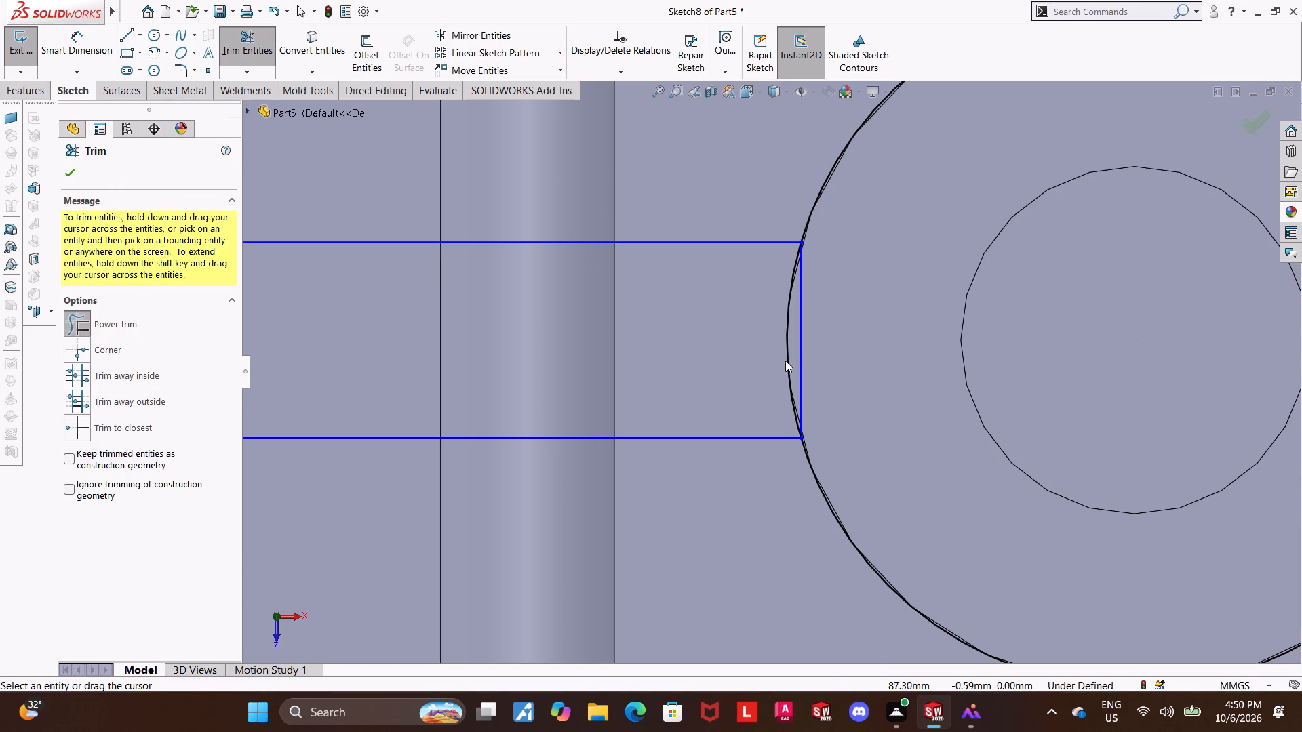
scroll(793, 367, down, 3)
drag(810, 333, 781, 323)
scroll(795, 328, up, 4)
scroll(896, 232, up, 2)
drag(888, 233, 825, 146)
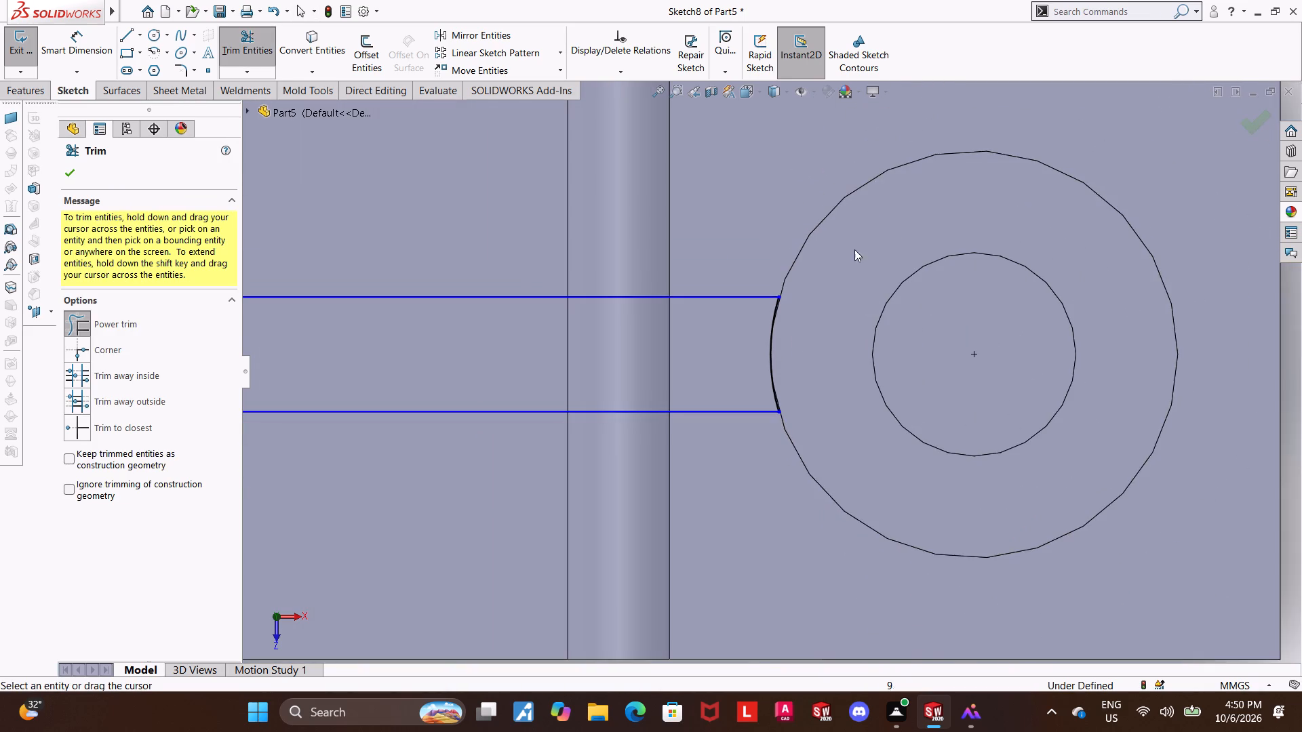
scroll(867, 412, up, 3)
scroll(715, 381, down, 1)
key(Escape)
key(Escape)
key(Escape)
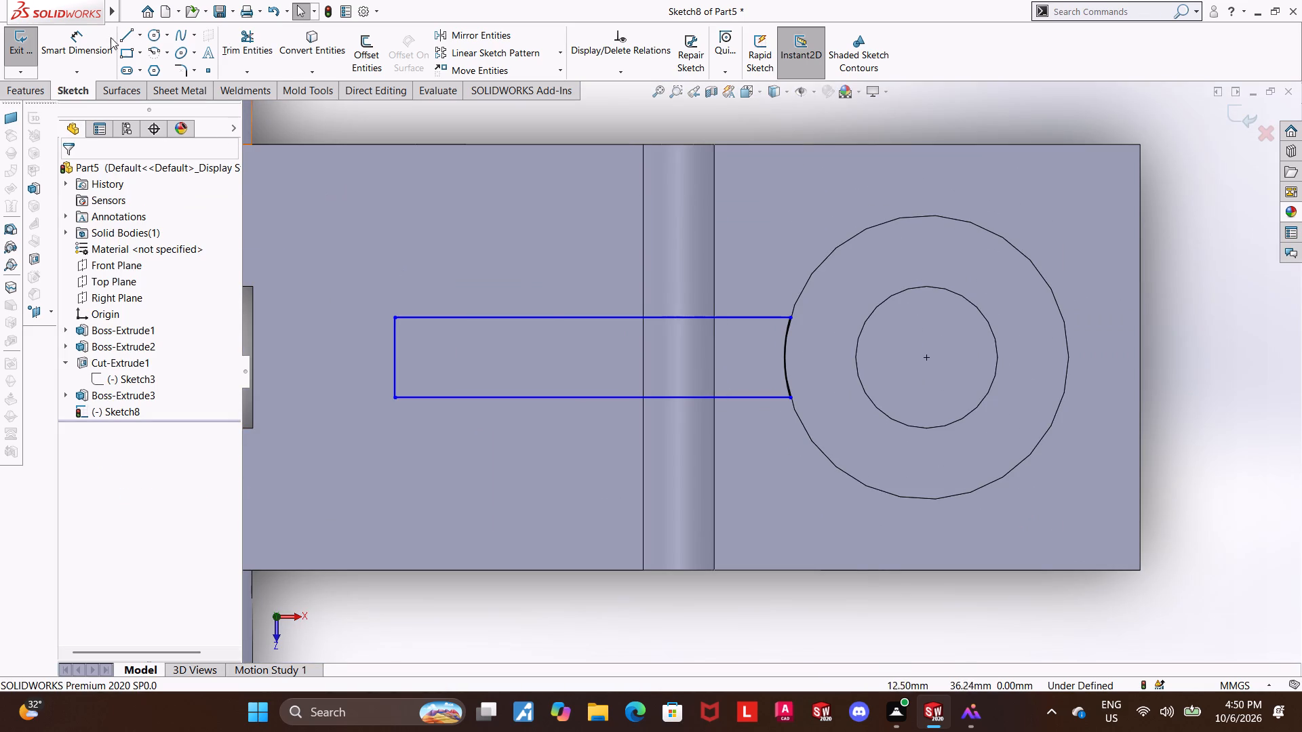
Dimension the distance from the hub slot's end edge to the rib outline's nearest end line as 20 mm.
click(96, 41)
scroll(338, 331, up, 1)
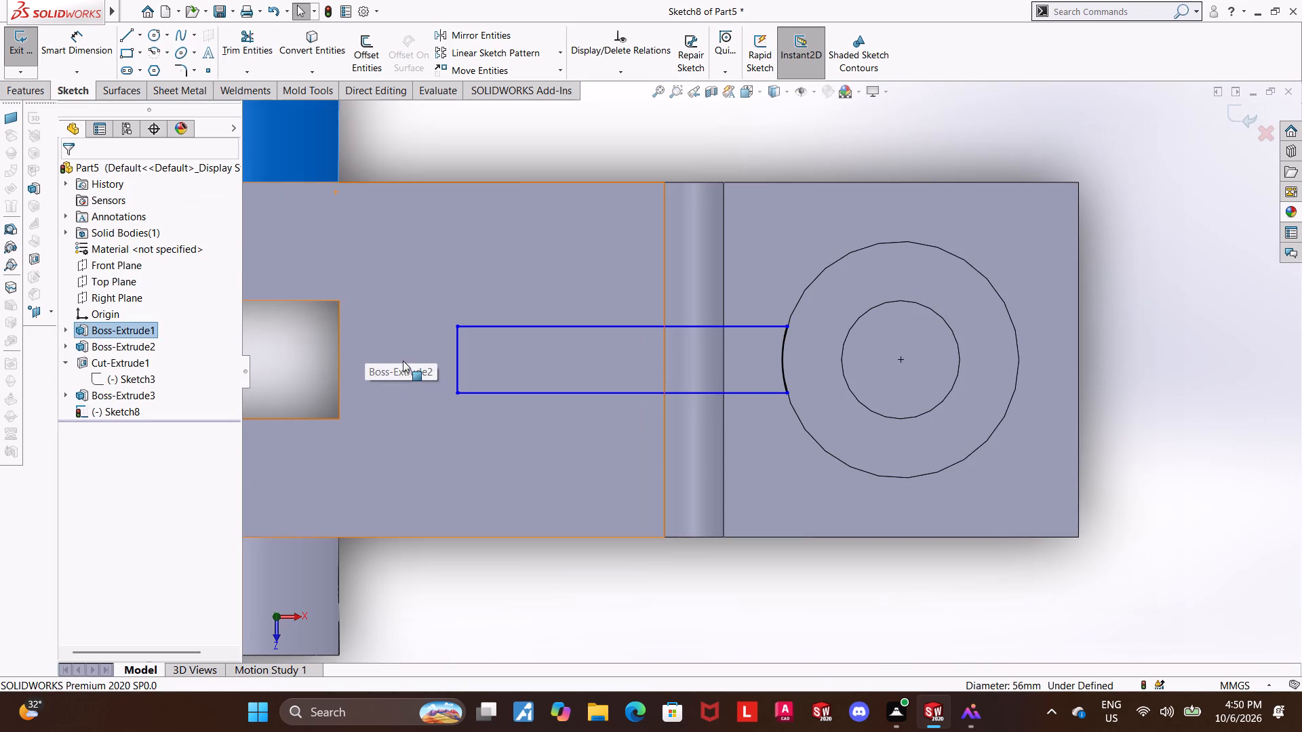
click(339, 350)
click(460, 352)
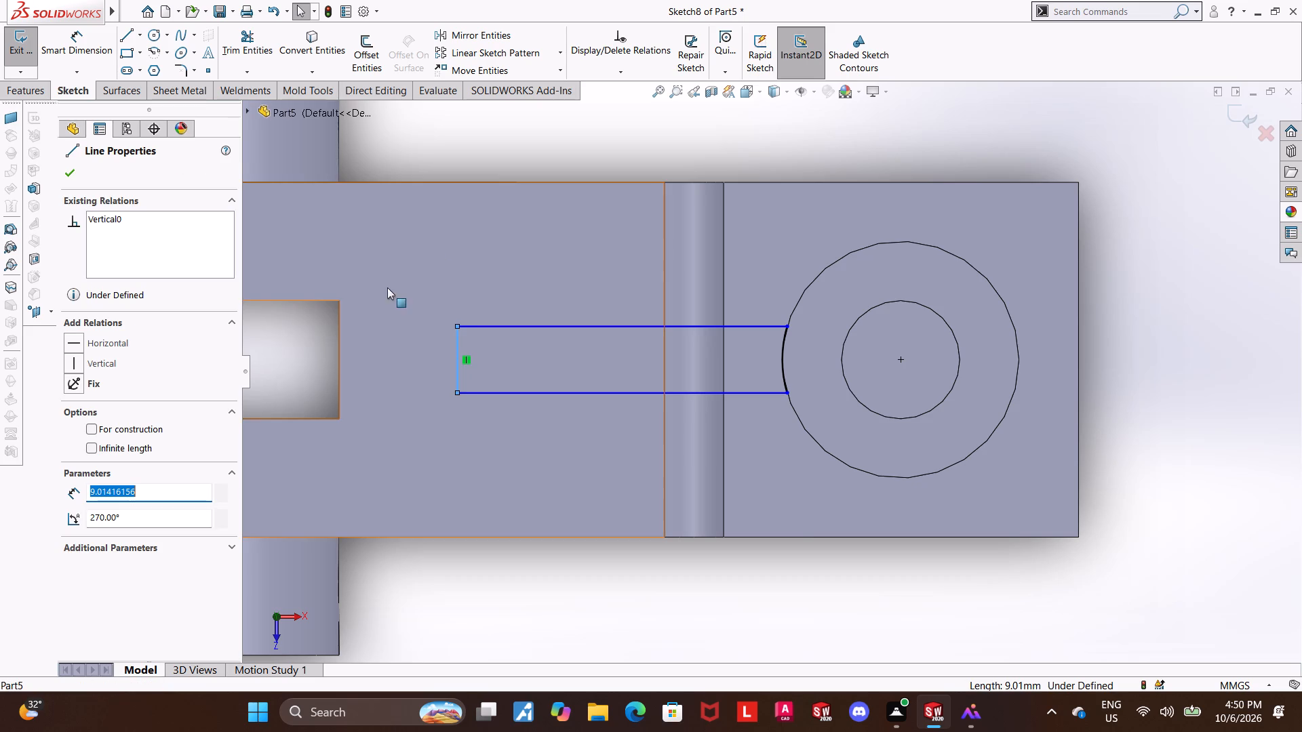
click(83, 52)
click(338, 331)
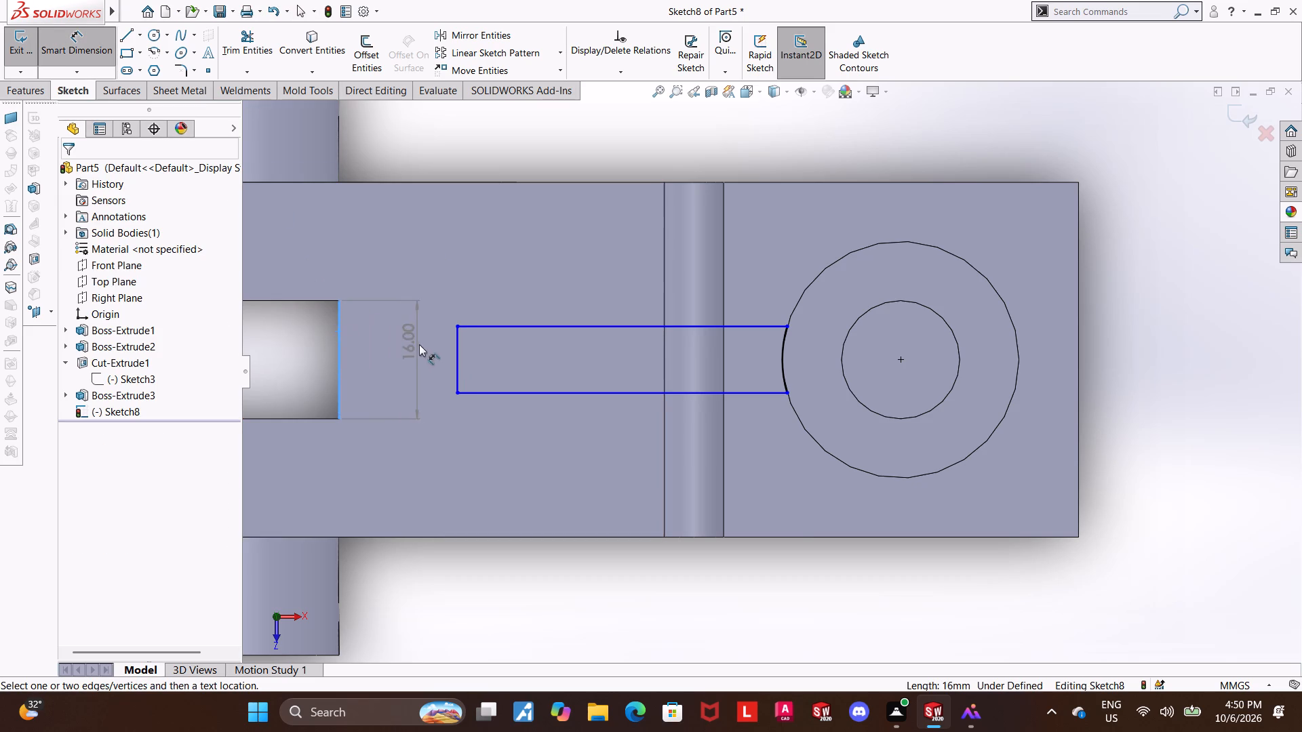
click(457, 363)
click(441, 279)
text(20)
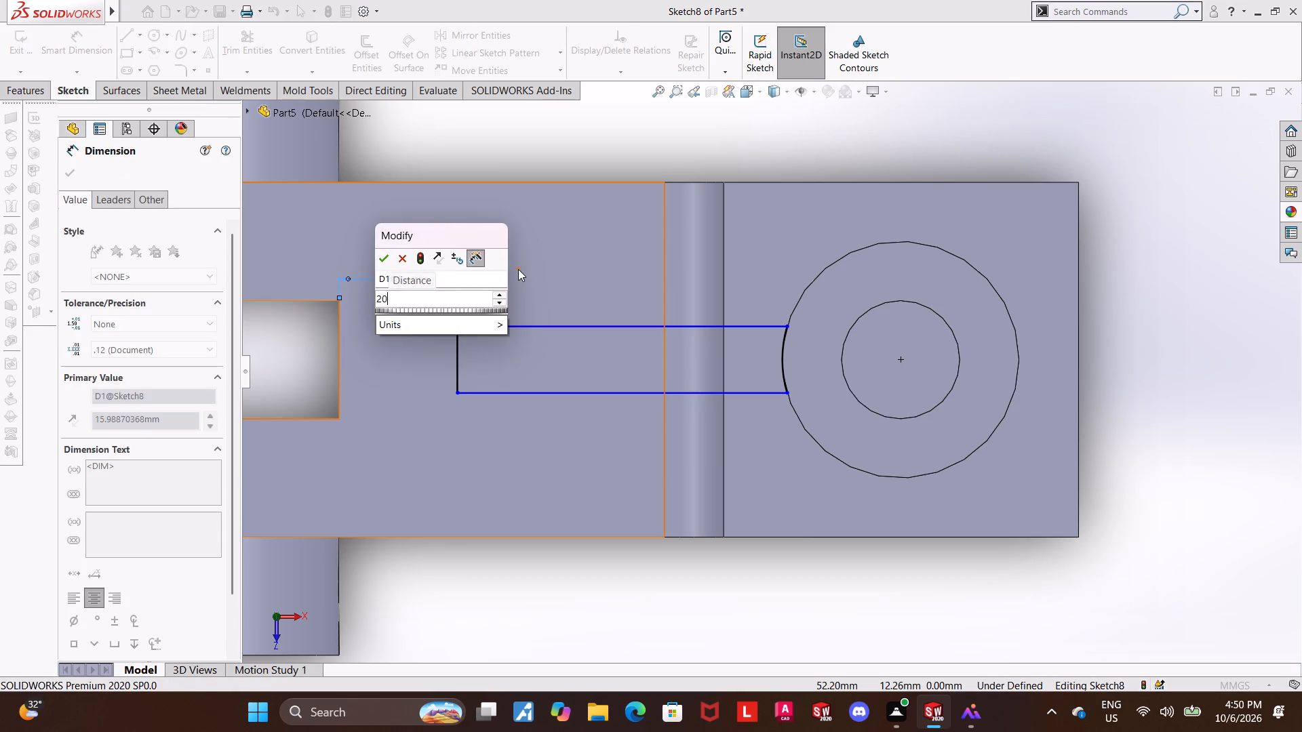
key(Return)
key(Escape)
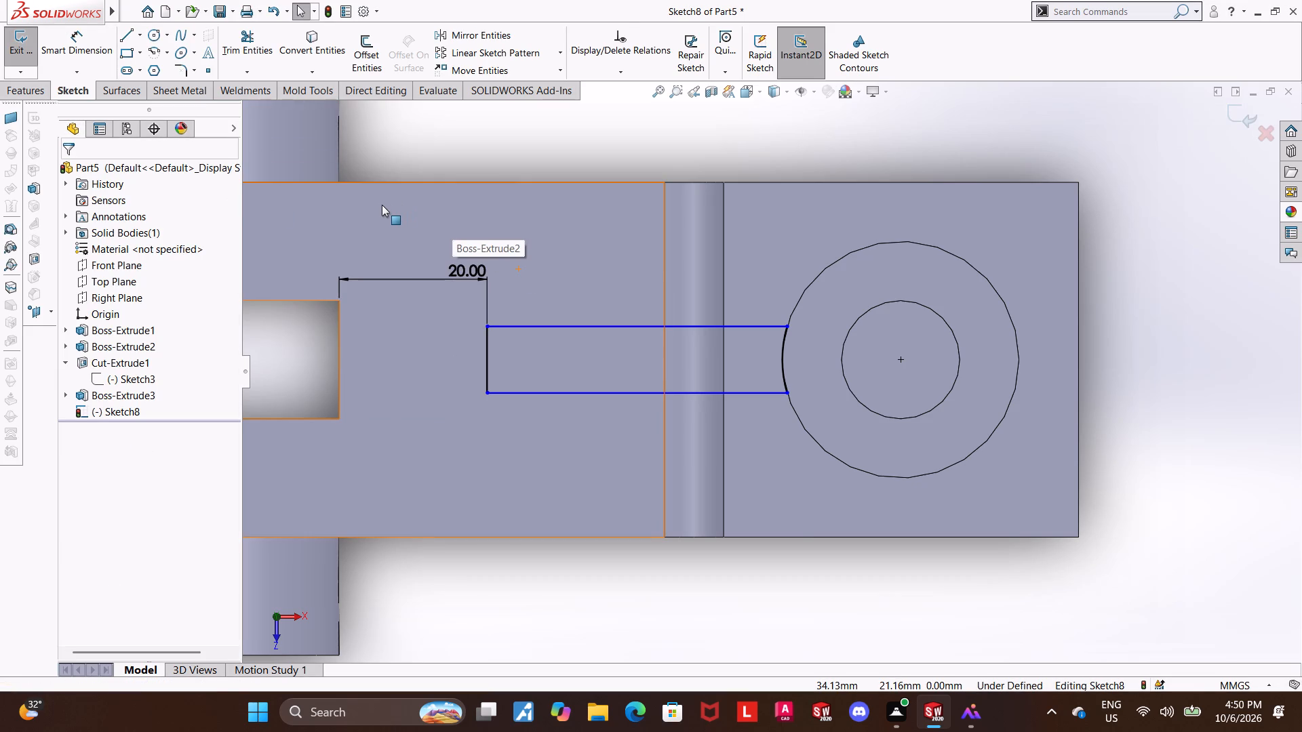
Dimension the rib outline's width between its two long lines as 10 mm.
click(98, 38)
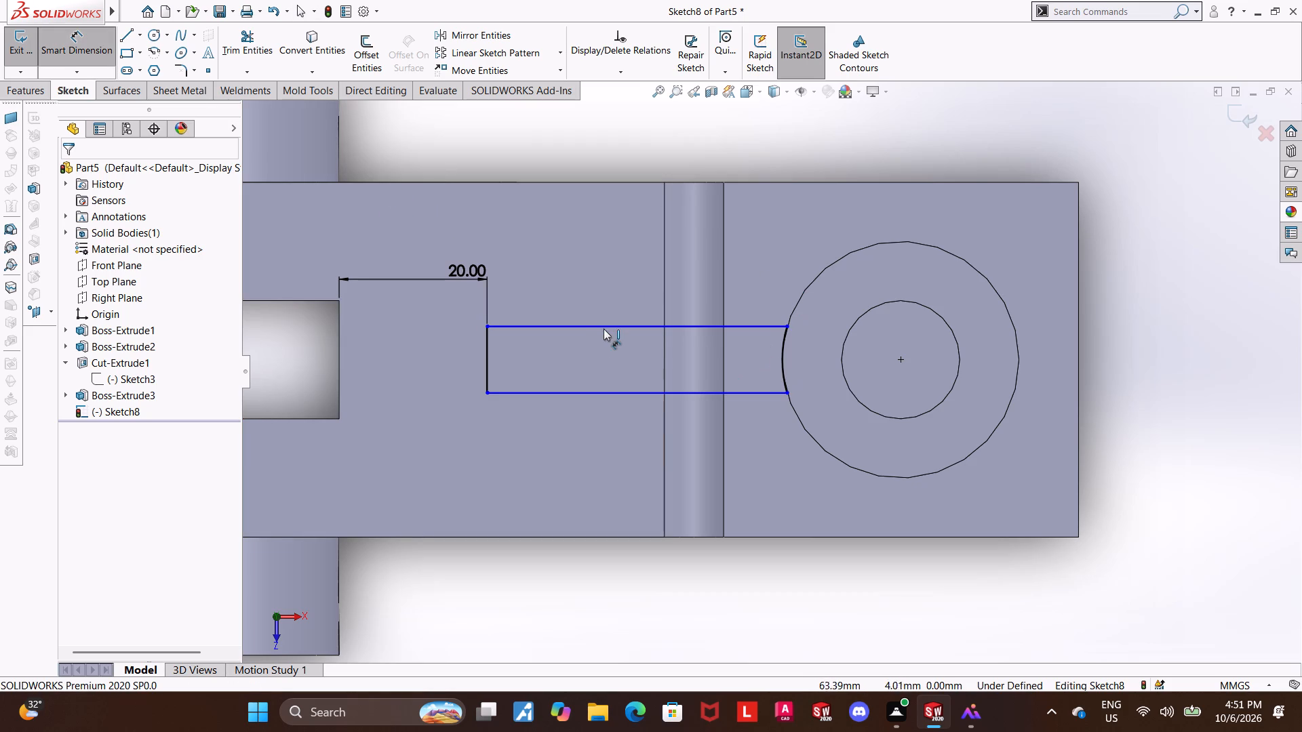
click(612, 325)
click(616, 392)
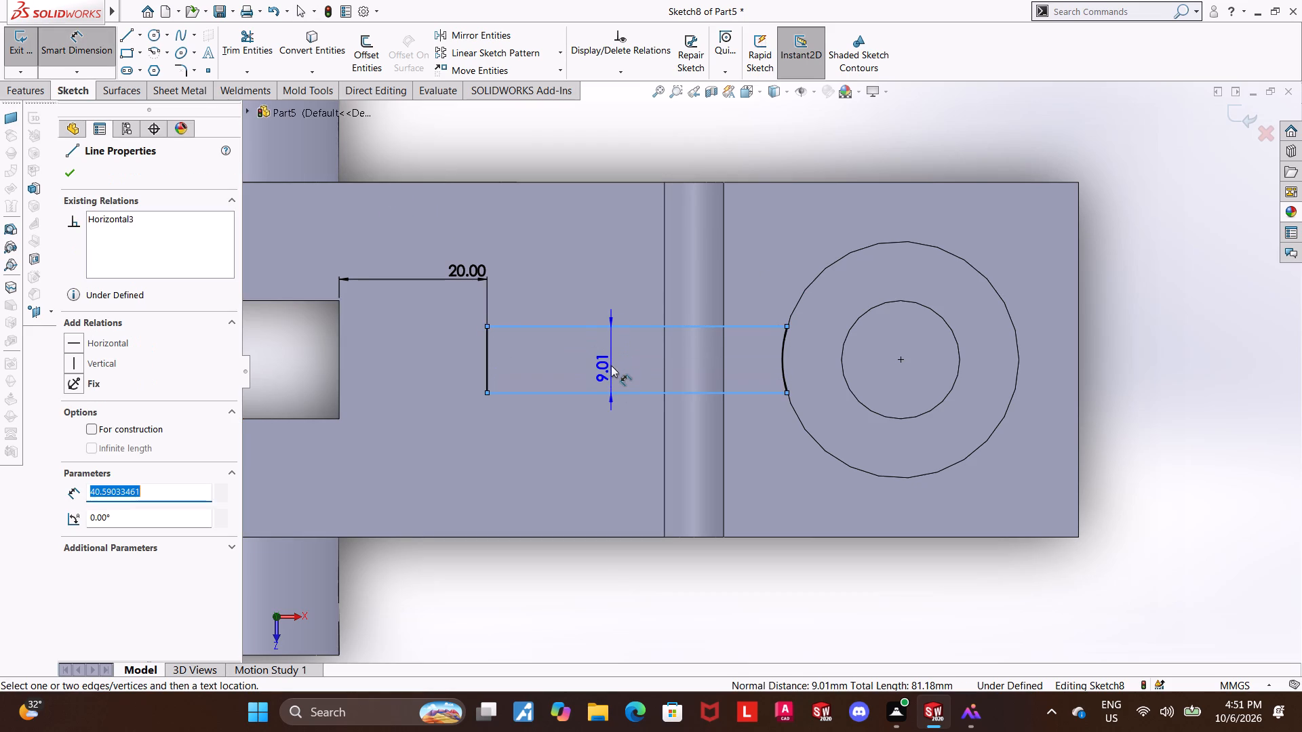
click(611, 365)
text(10)
key(Return)
key(Escape)
key(Escape)
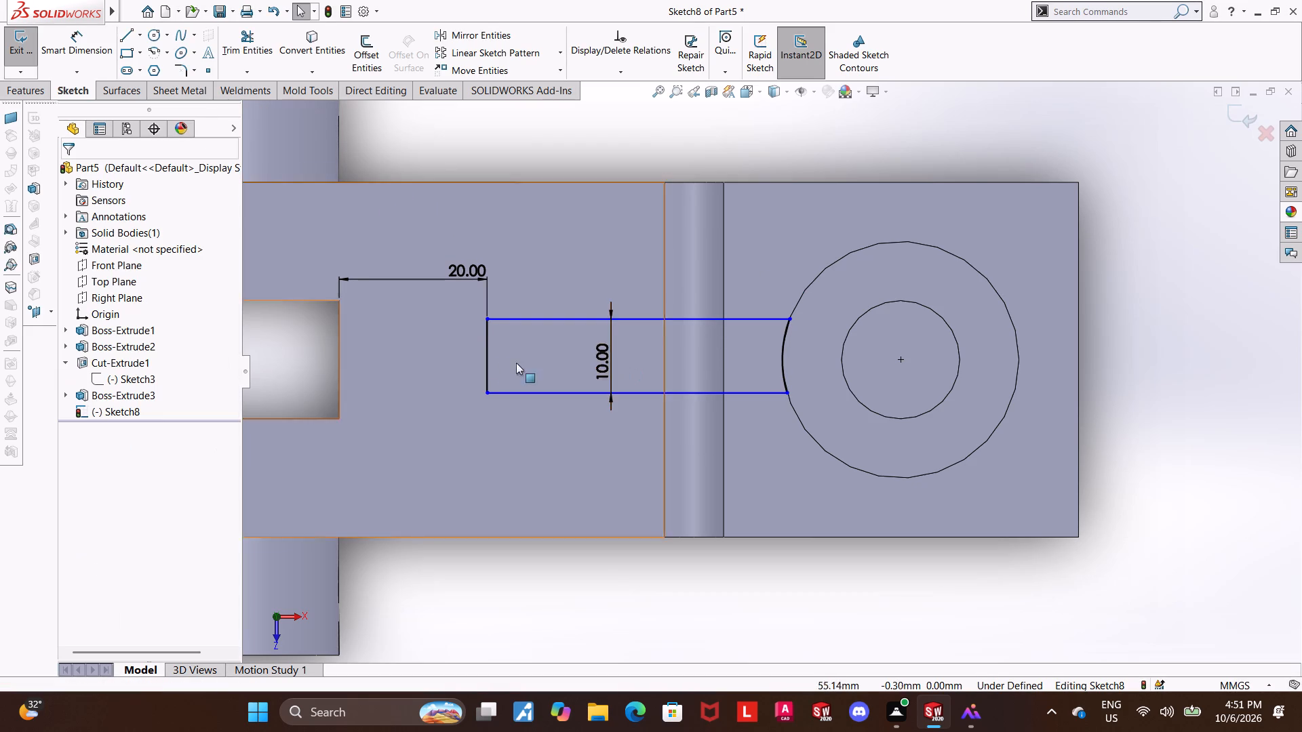
Align the midpoint of the rib outline's short end line horizontally with the origin, and exit the sketch.
scroll(429, 340, up, 3)
drag(901, 577, 899, 567)
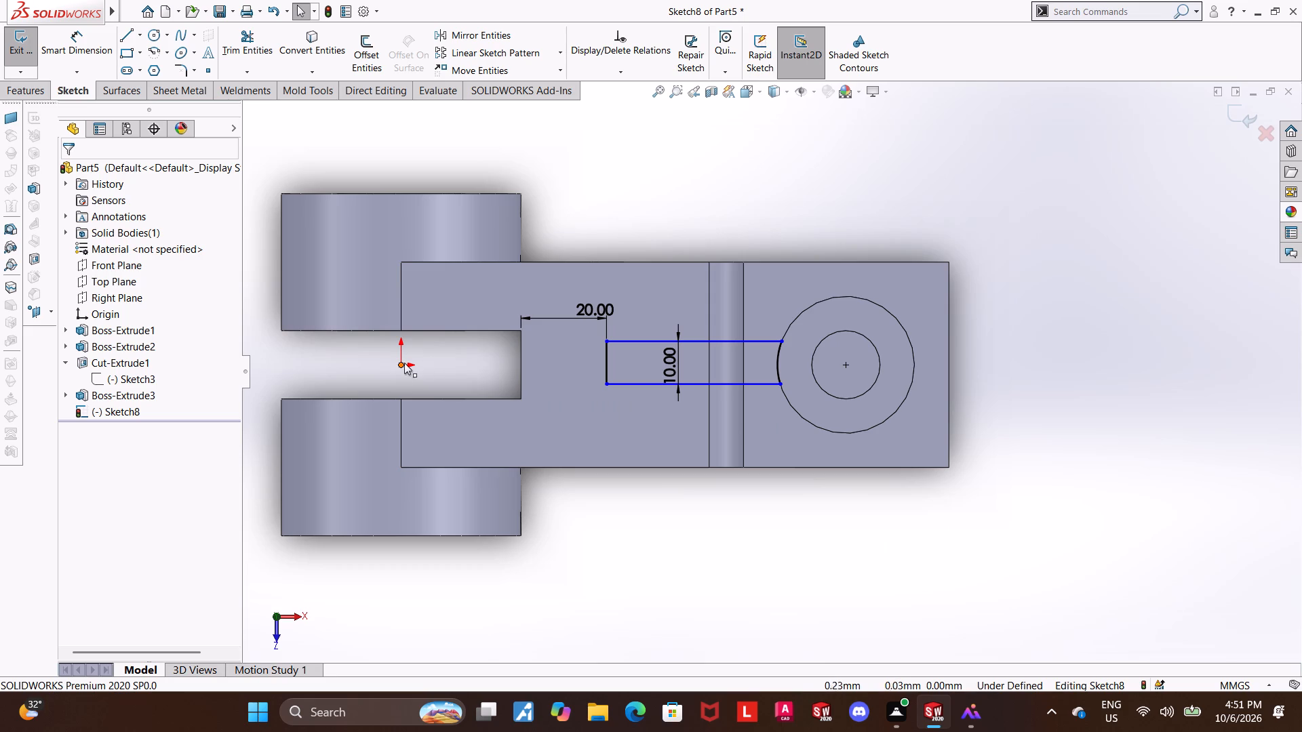
click(404, 363)
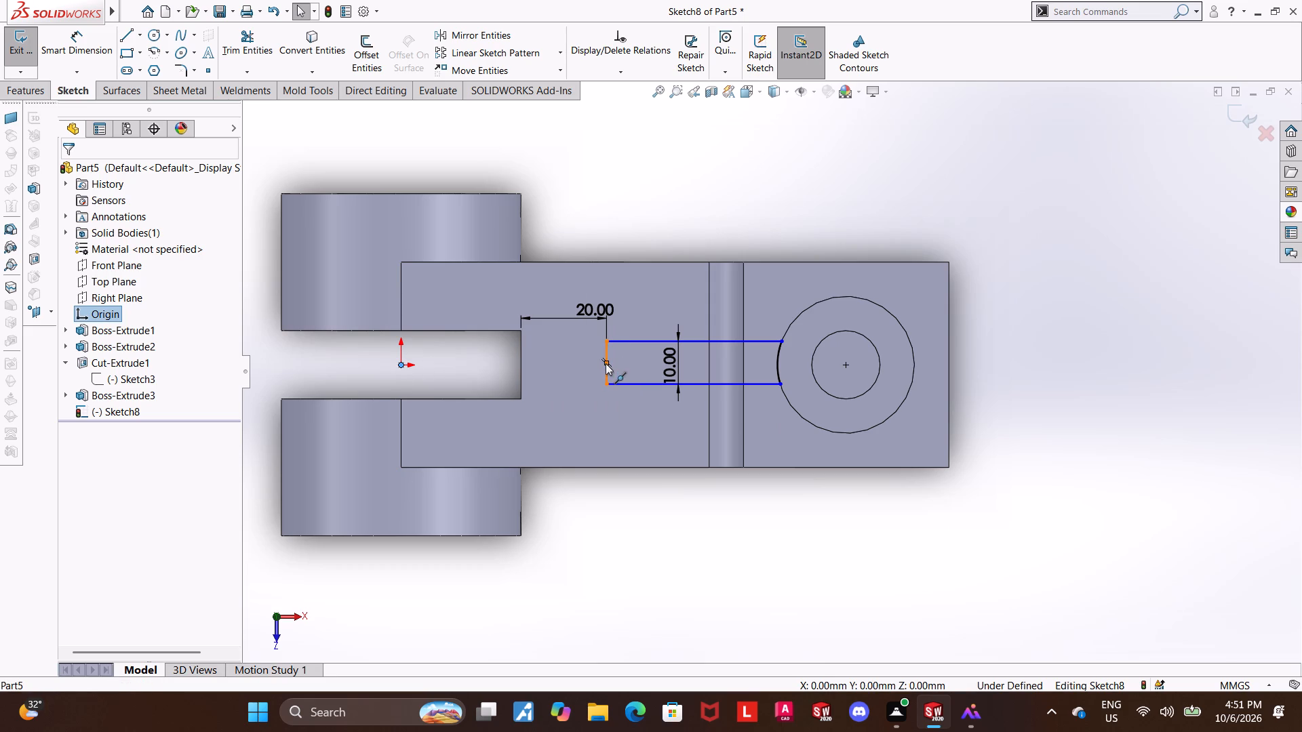
ctrl+click(607, 365)
click(71, 411)
click(572, 504)
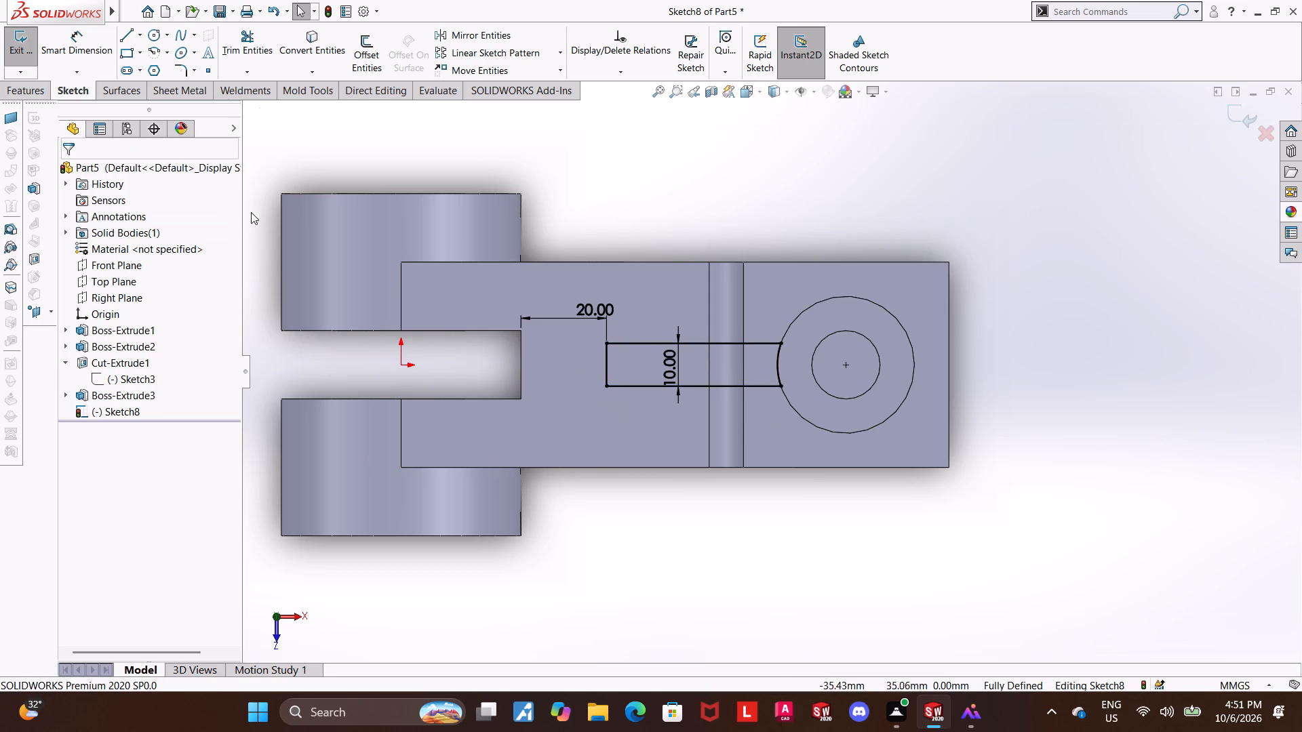
click(1243, 121)
Extrude the rib outline downward in the reversed direction with the Up To Next end condition.
middle_drag(1099, 352, 1105, 173)
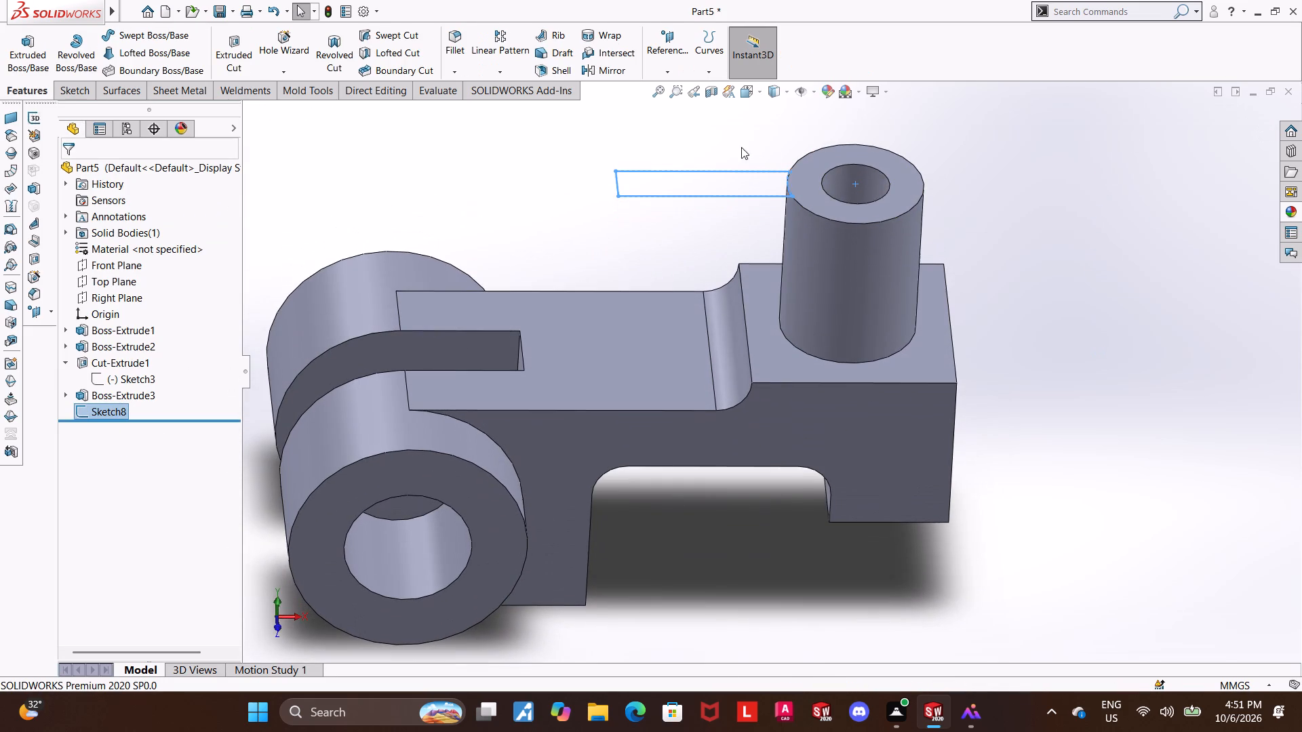
click(18, 70)
middle_drag(1185, 364, 1172, 304)
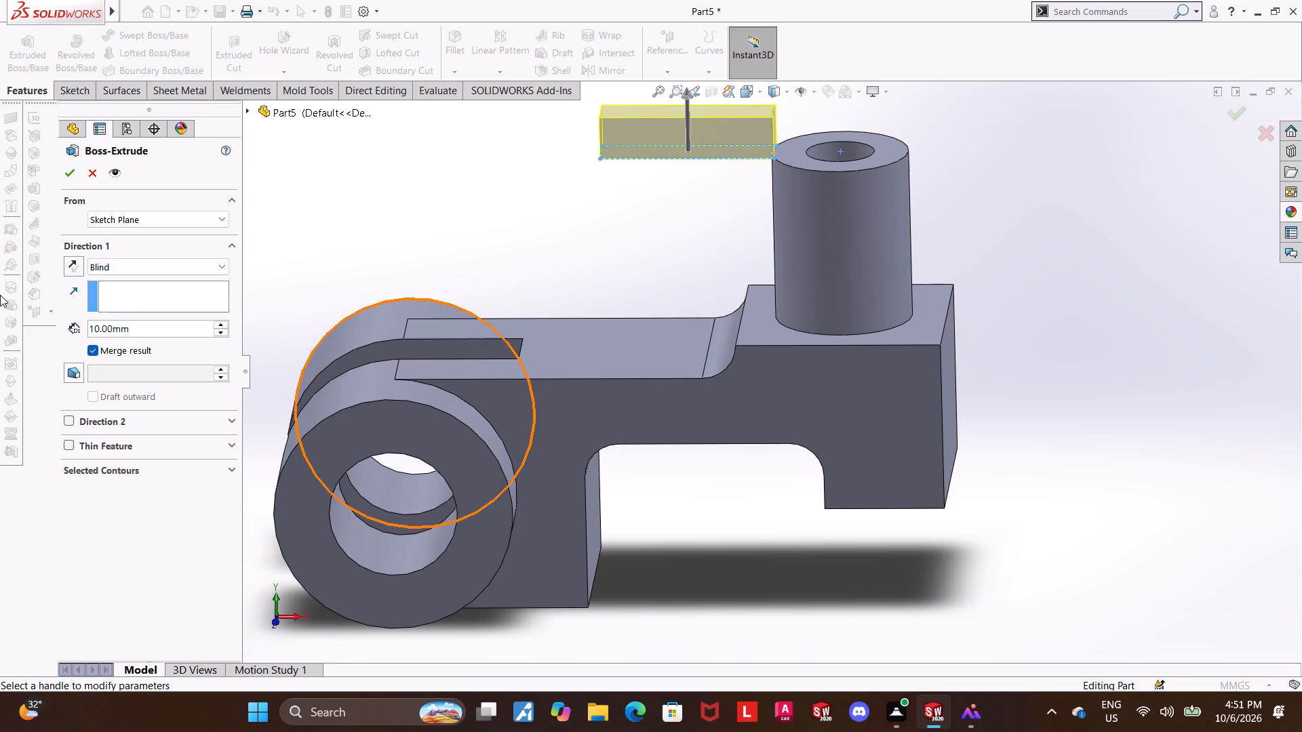
click(73, 268)
click(116, 273)
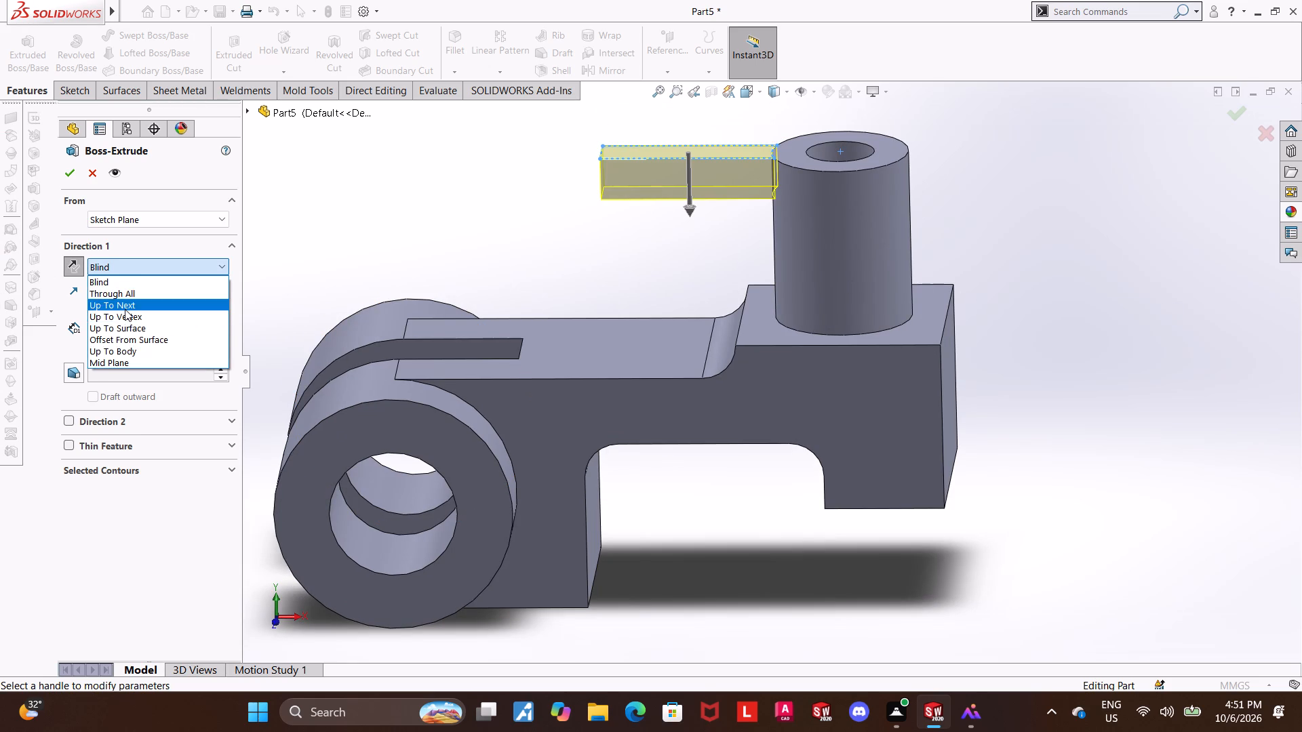
click(125, 309)
click(73, 176)
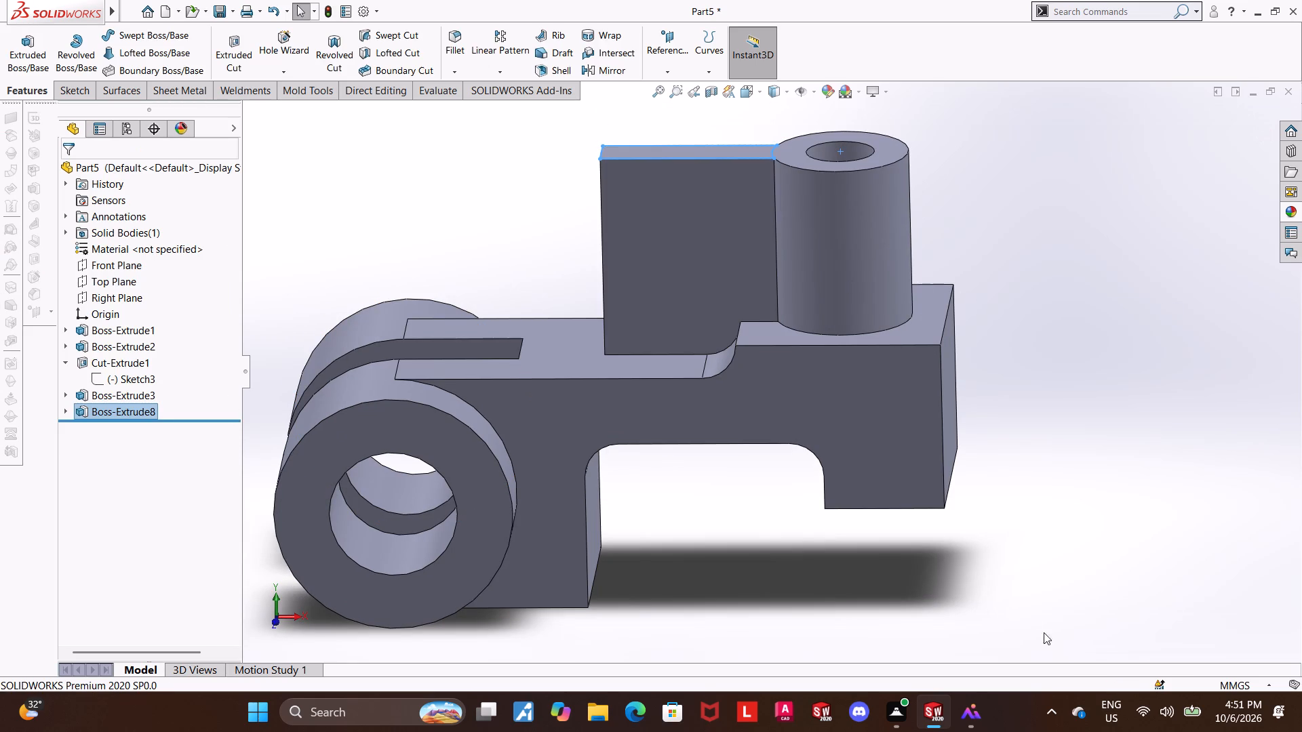
click(1014, 545)
On the extruded rib's side face, sketch a diagonal line from its top boss-side corner to its bottom outer corner.
click(690, 260)
click(750, 215)
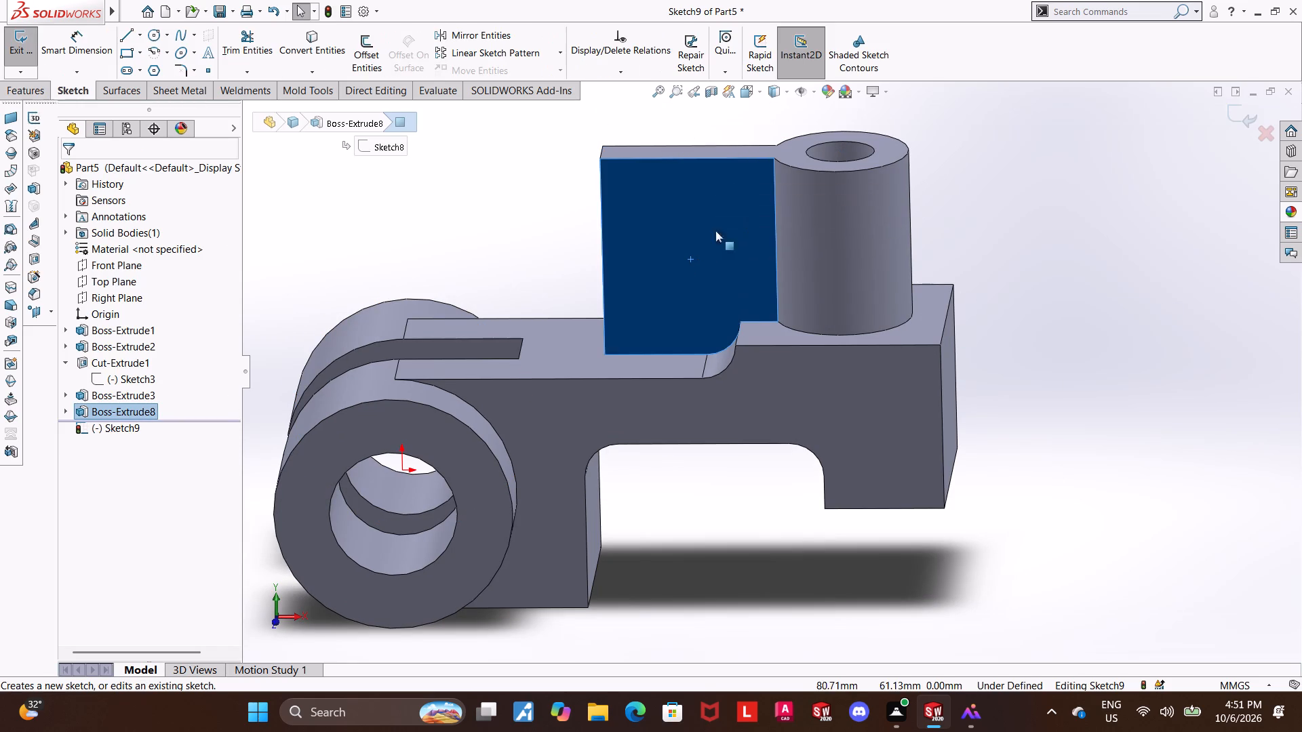
click(125, 426)
click(155, 409)
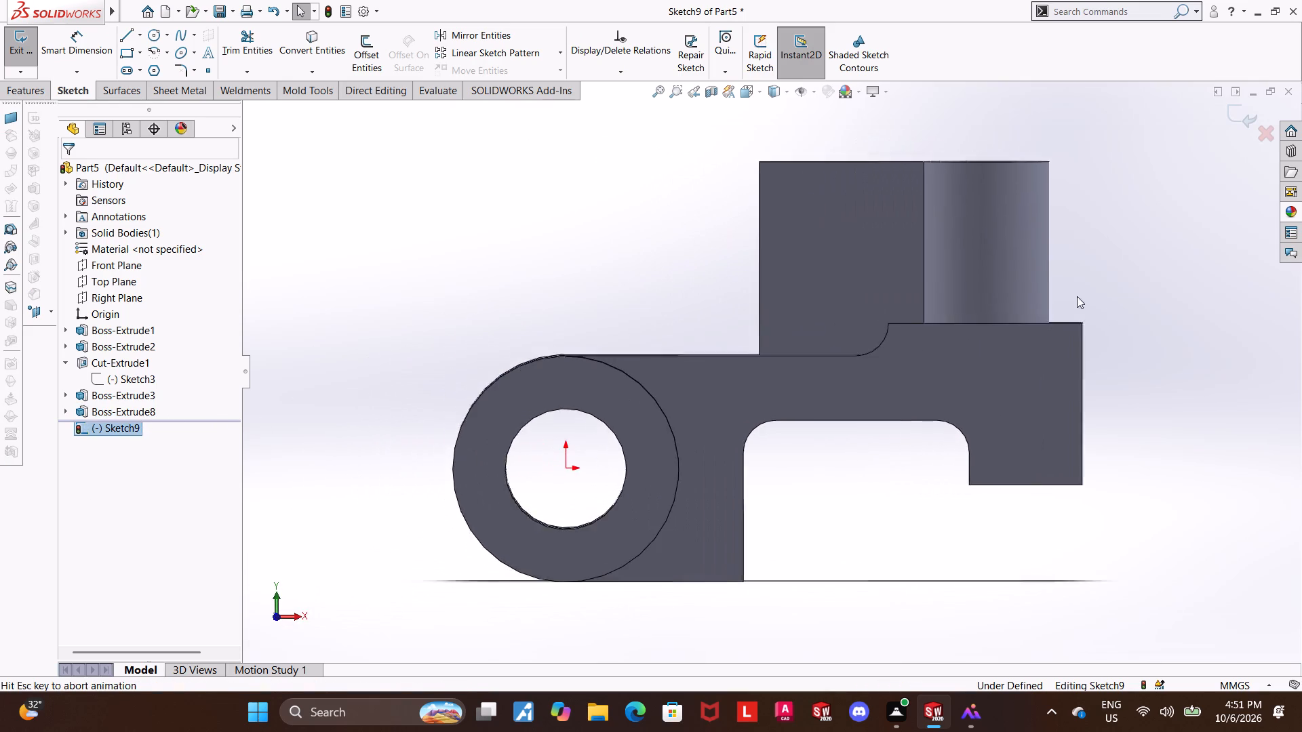
scroll(1006, 157, down, 1)
click(129, 39)
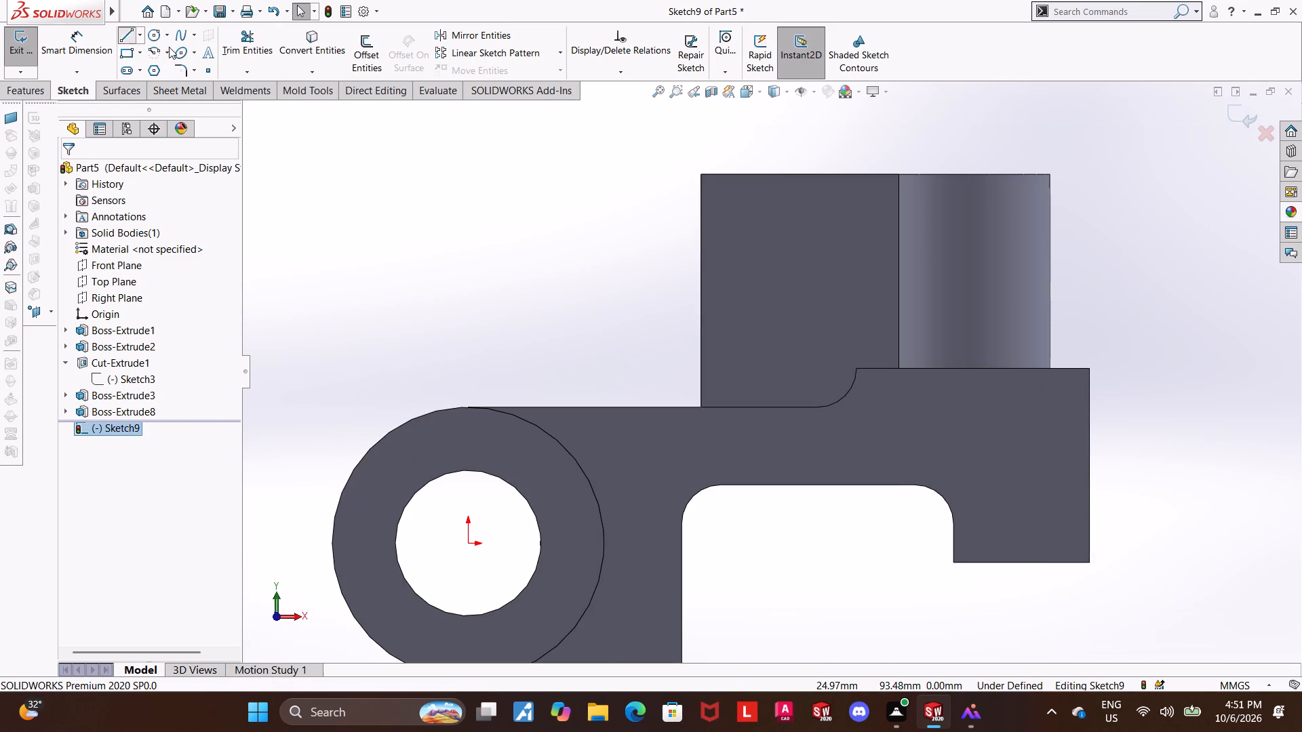
click(896, 175)
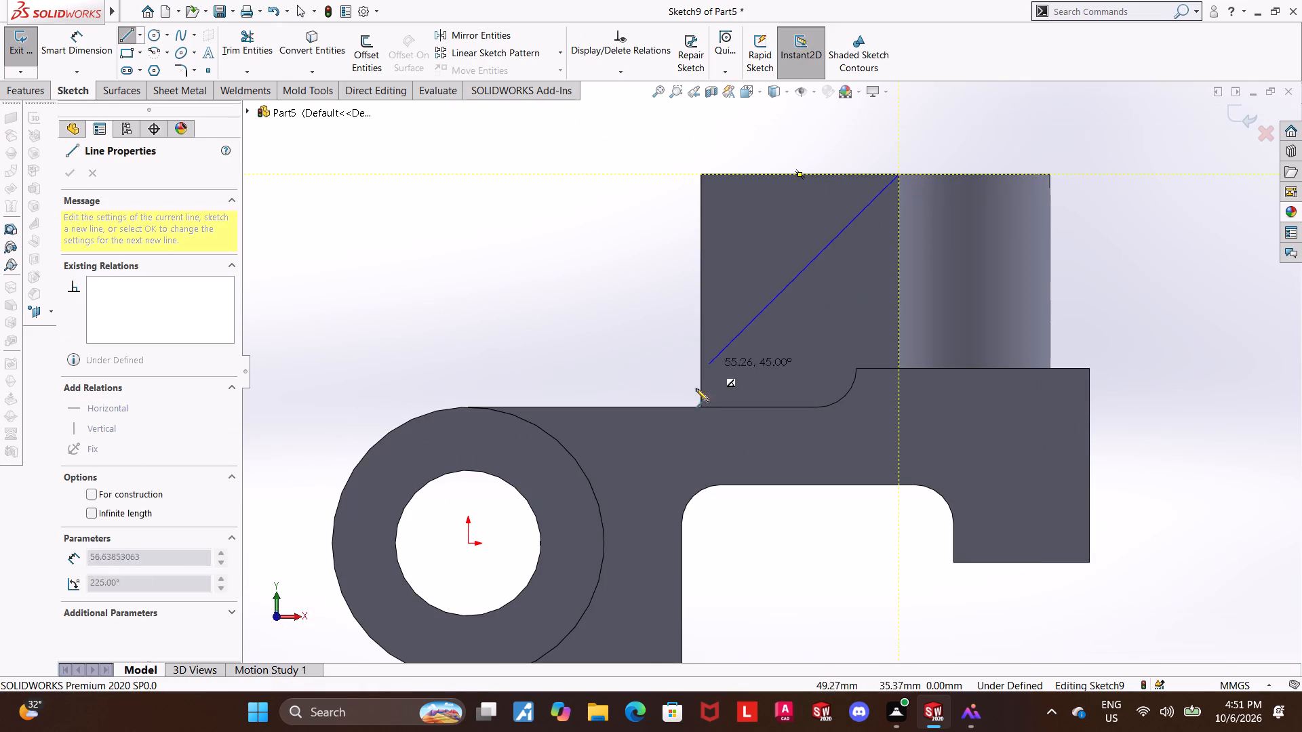
scroll(725, 394, down, 1)
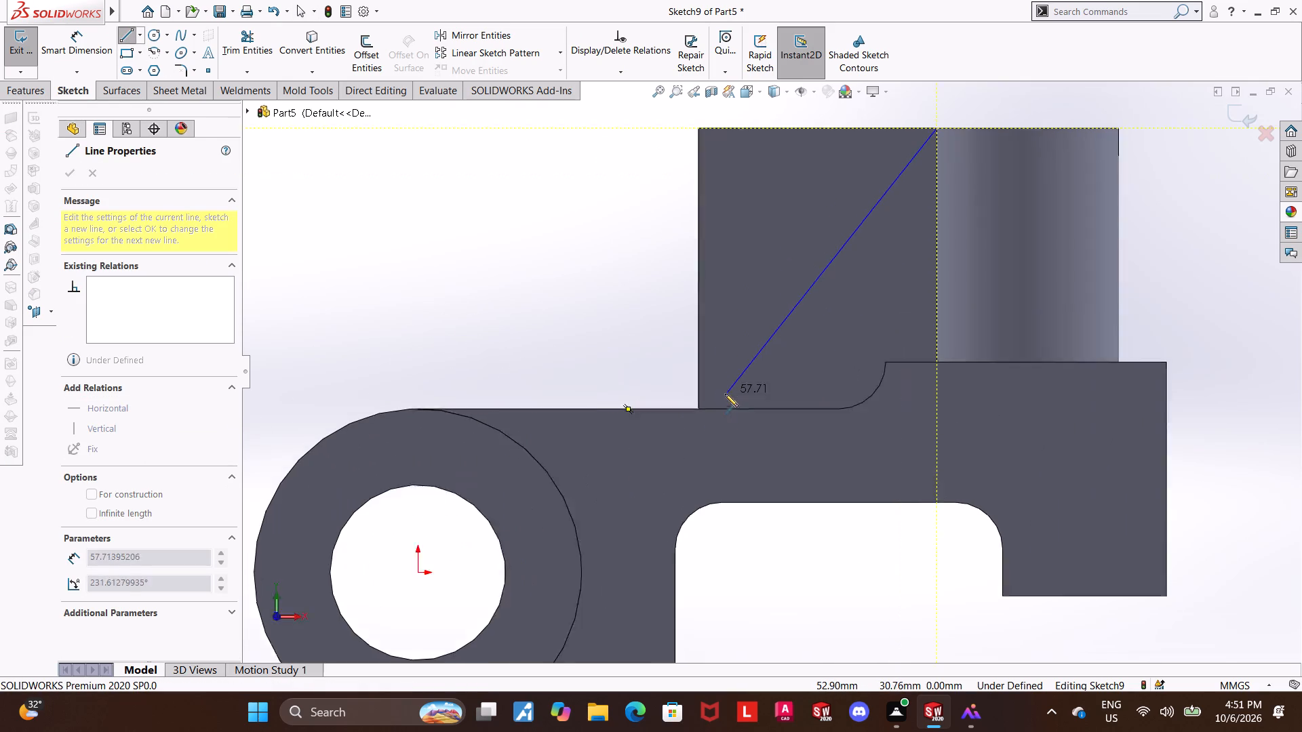
scroll(725, 394, down, 2)
click(692, 413)
scroll(743, 413, up, 5)
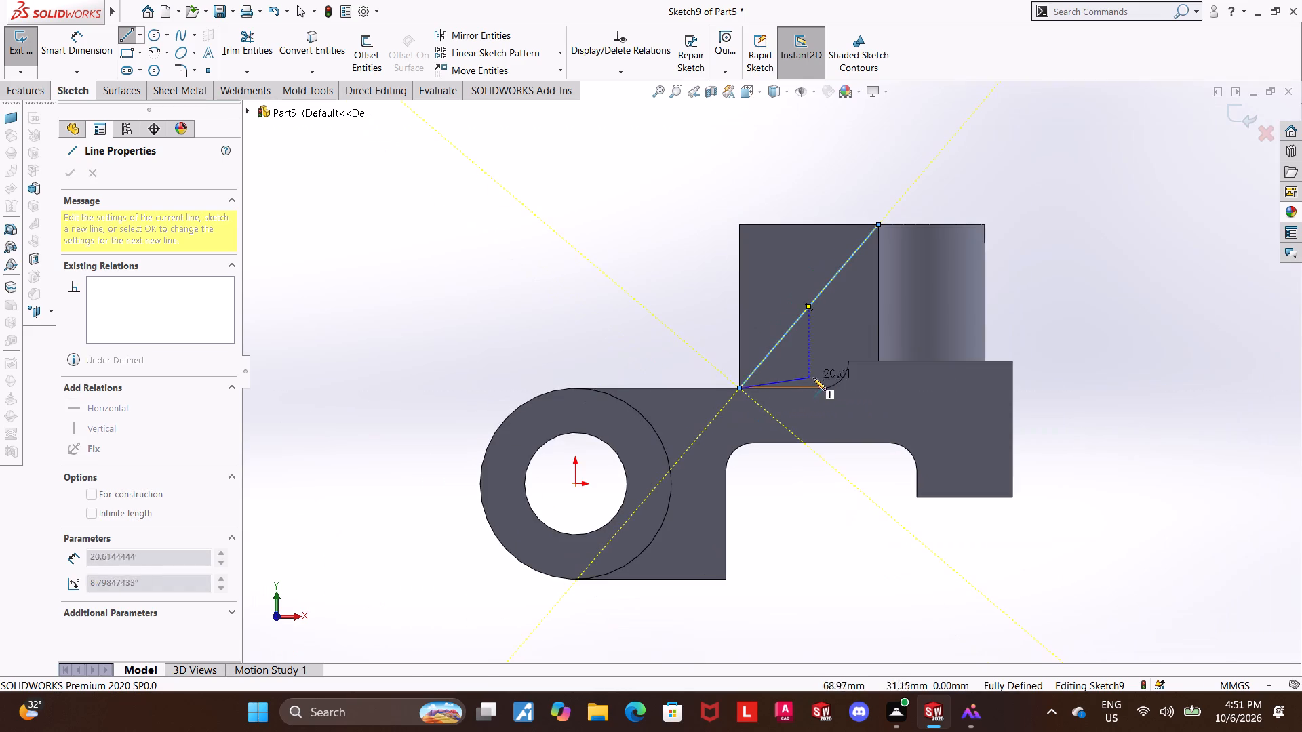
key(grave)
key(Escape)
key(Escape)
Convert the rib face's outer vertical edge and top edge to close the triangle, and exit the sketch.
click(309, 47)
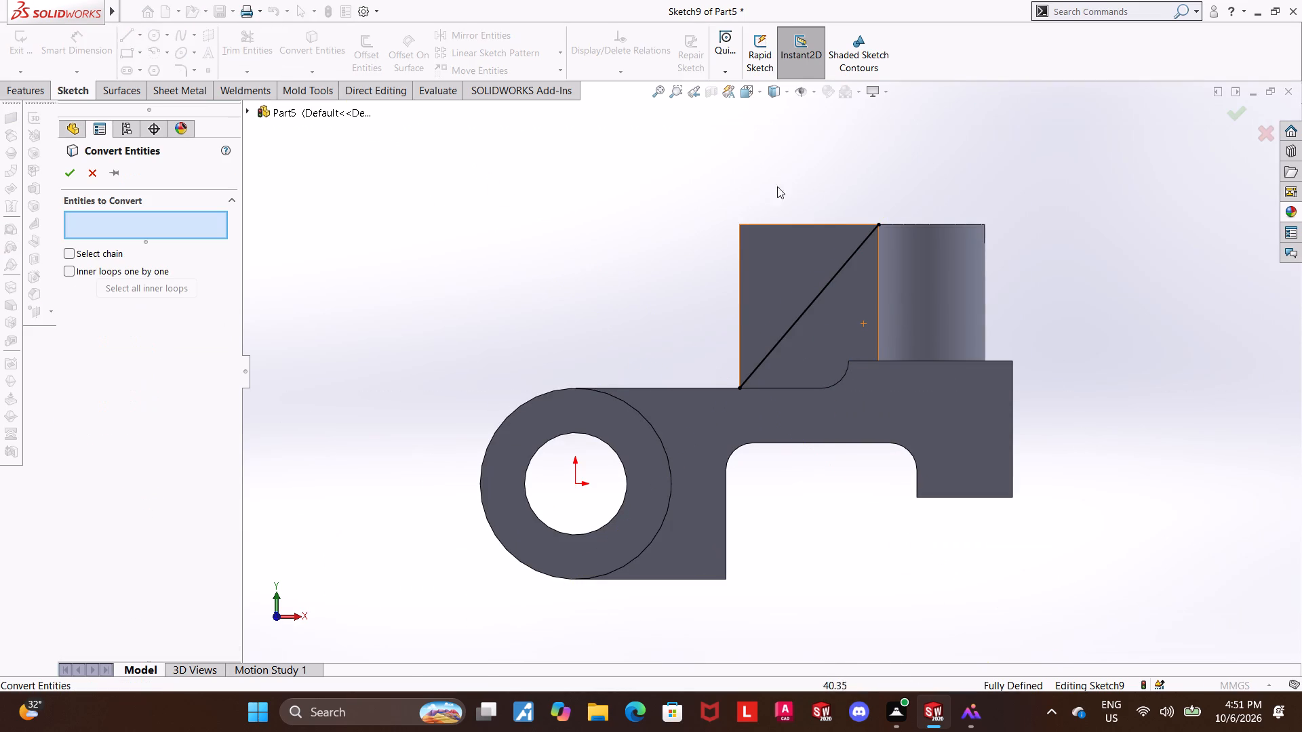
click(741, 240)
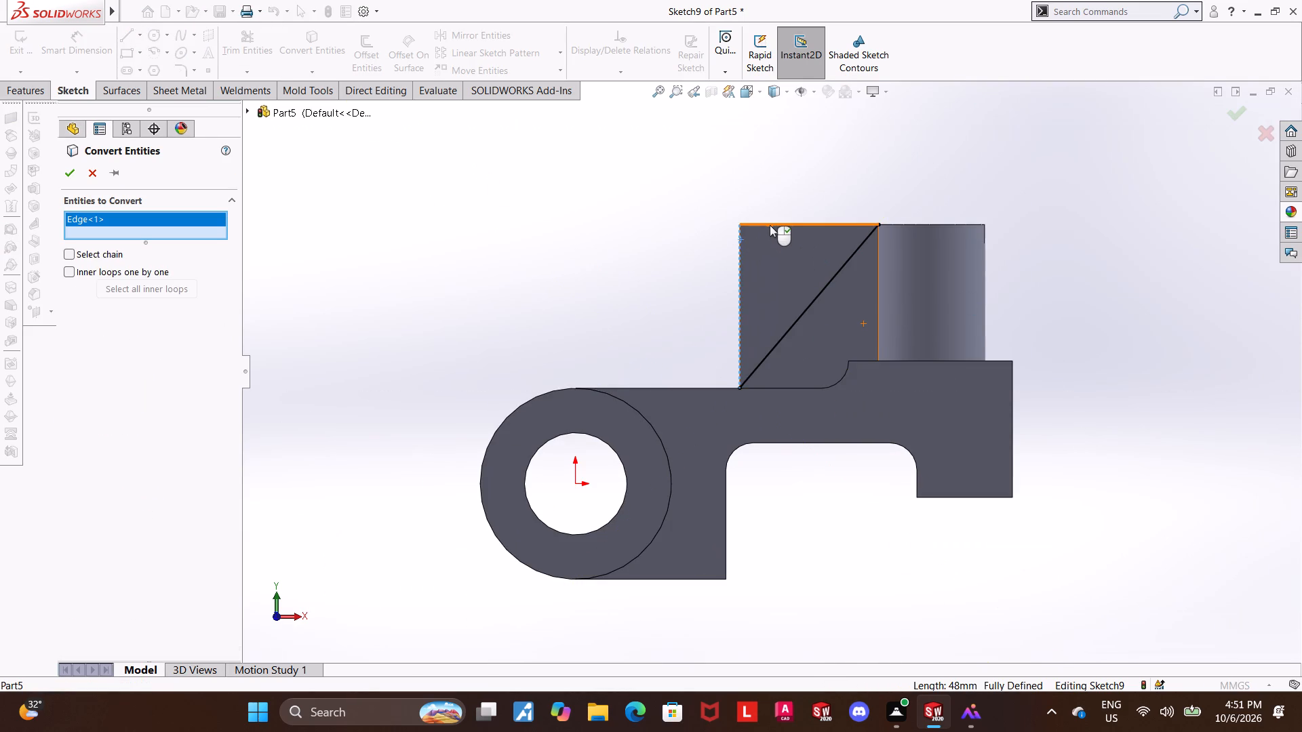
click(770, 225)
click(64, 178)
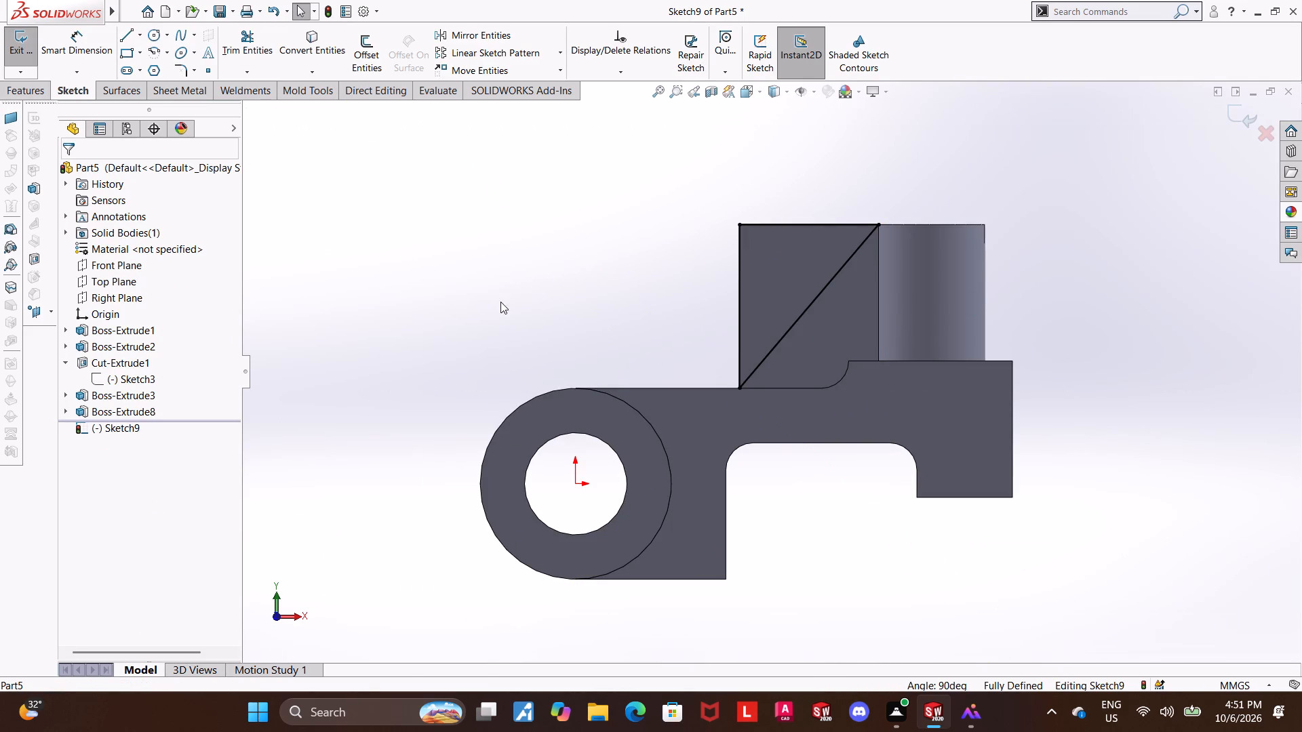
click(500, 302)
key(Escape)
scroll(1021, 188, down, 1)
click(1238, 117)
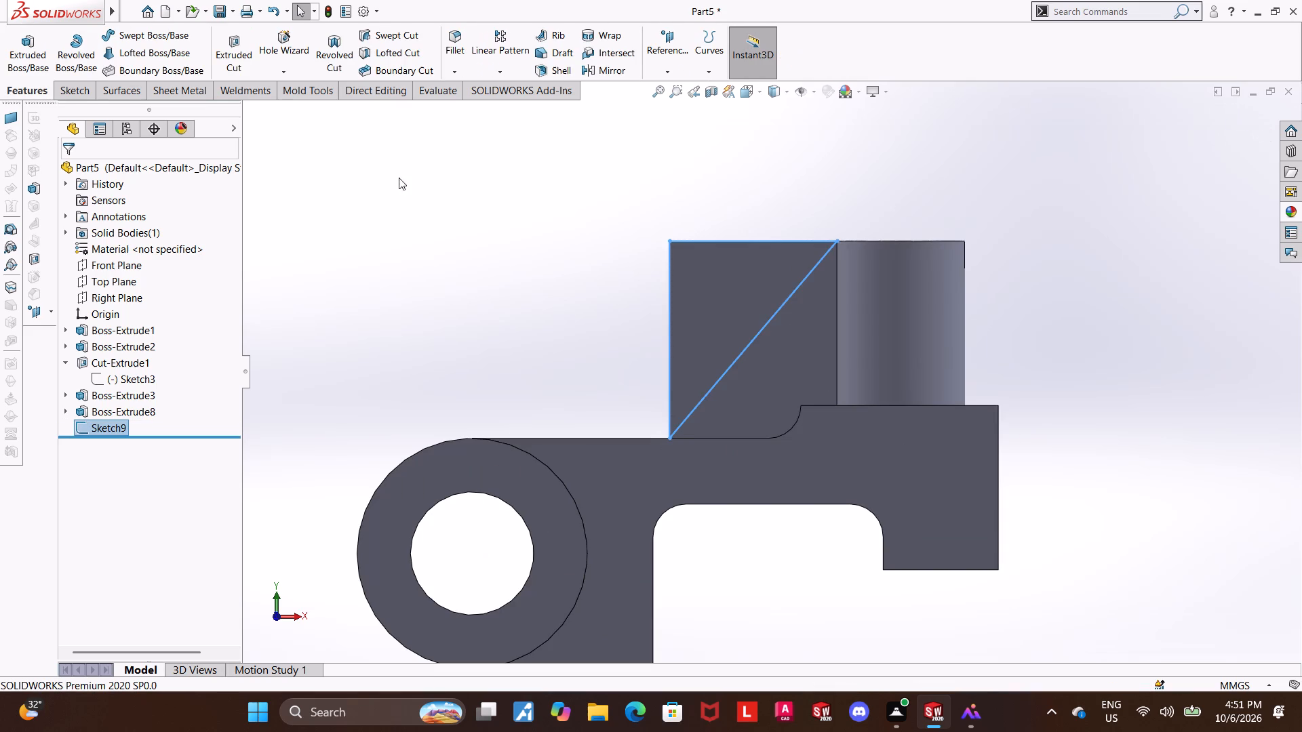
Cut-extrude the triangle Blind 10 mm through the rib block, leaving a sloped rib.
click(235, 44)
scroll(379, 166, up, 1)
middle_drag(379, 166, 415, 230)
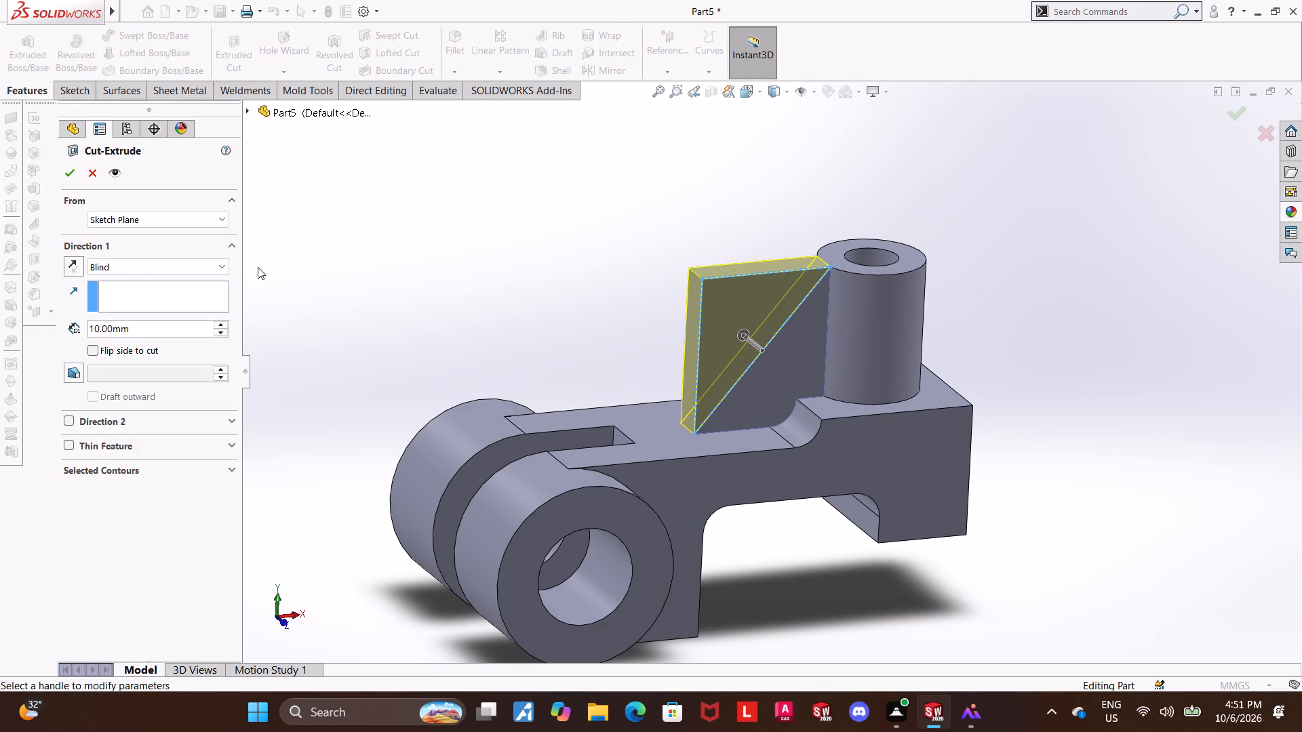
click(67, 174)
click(585, 242)
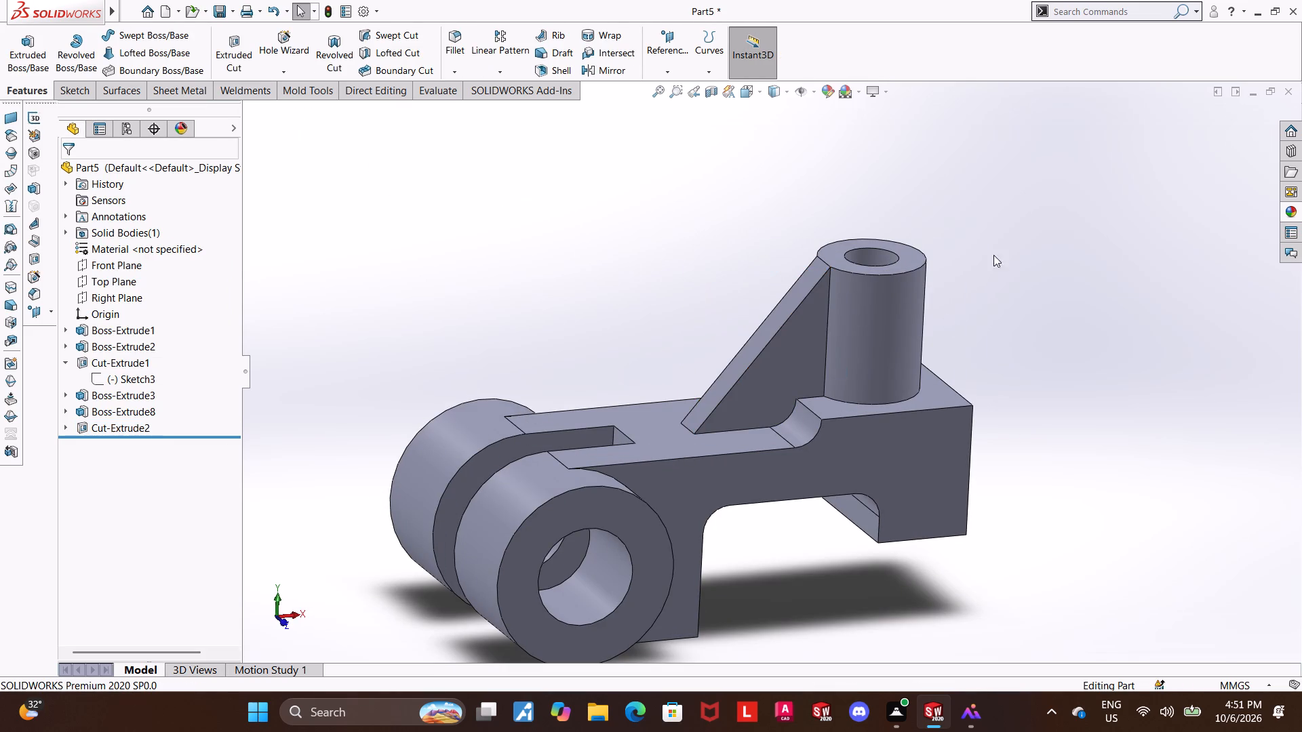
Inspect the sloped rib and its junction with the boss from several angles, finishing in the isometric view.
middle_drag(992, 235, 979, 260)
scroll(846, 259, down, 9)
middle_drag(784, 361, 825, 420)
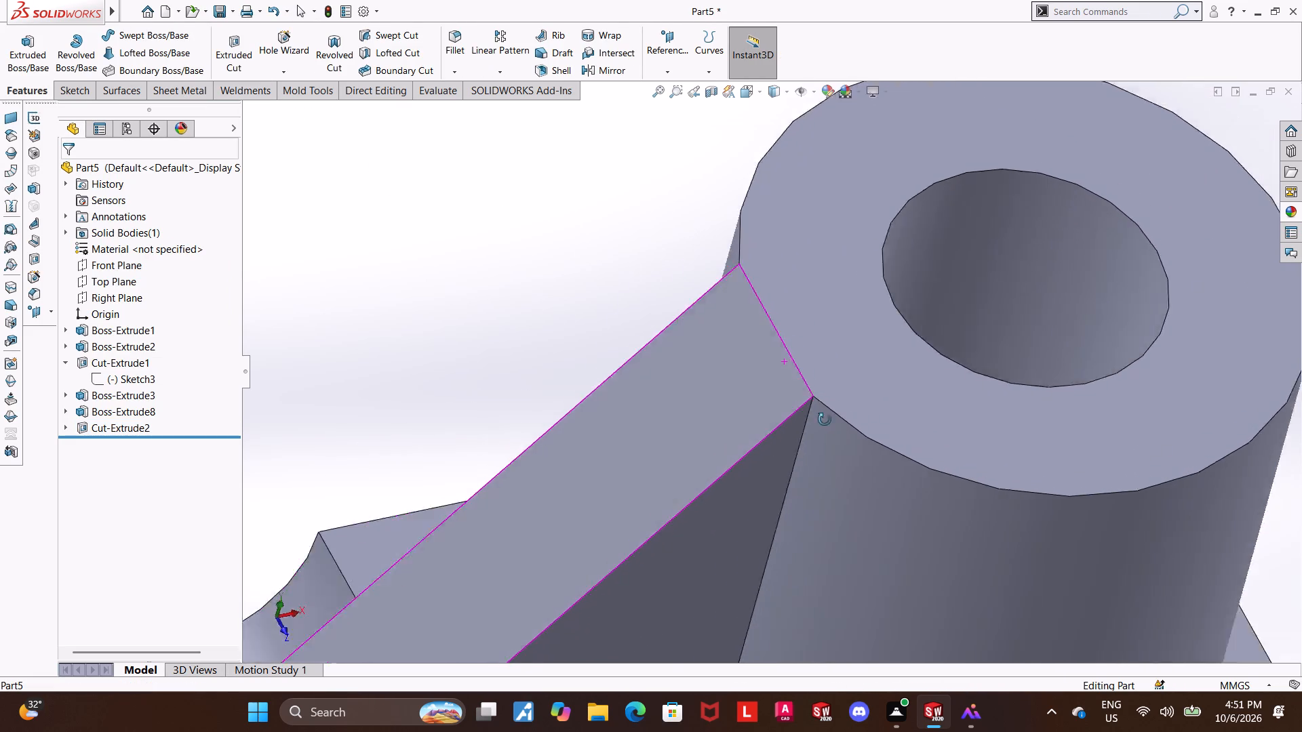
middle_drag(825, 420, 835, 347)
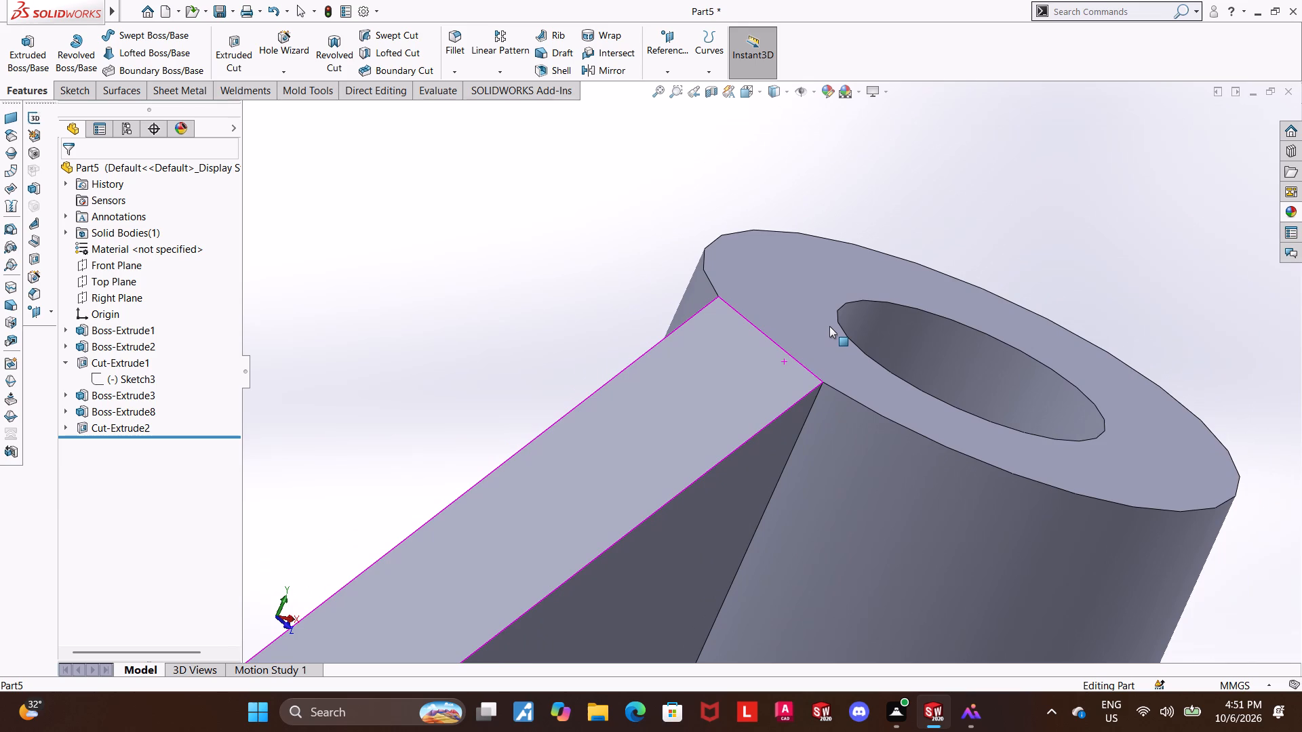
scroll(756, 316, up, 3)
scroll(1101, 325, up, 4)
middle_drag(1065, 373, 1048, 340)
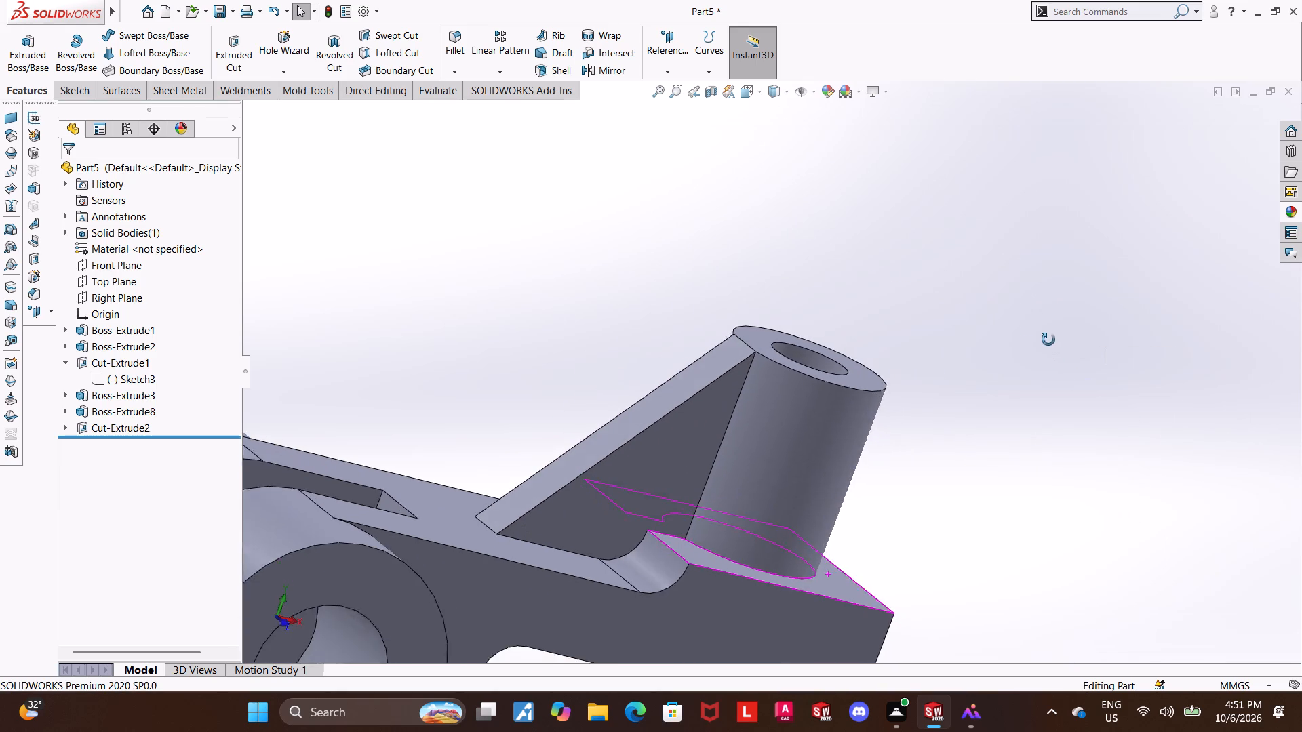
middle_drag(1048, 340, 1019, 382)
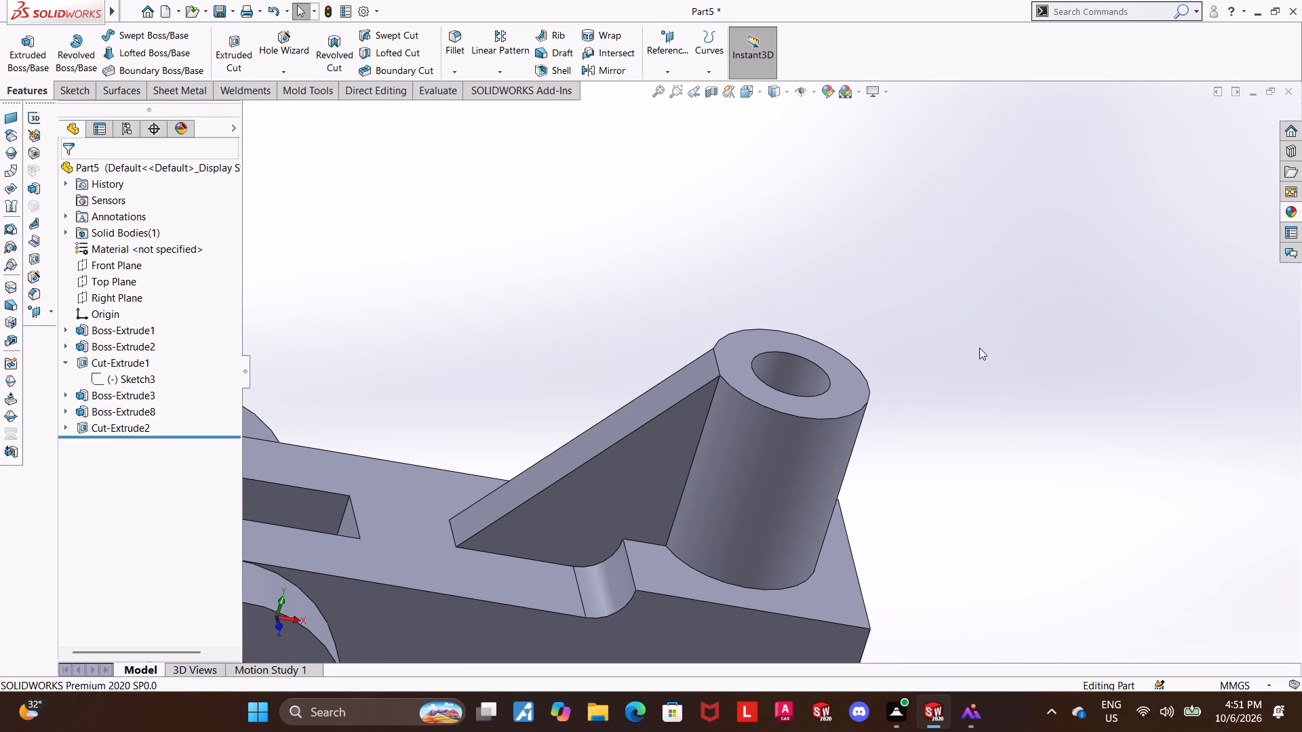
middle_drag(831, 329, 810, 479)
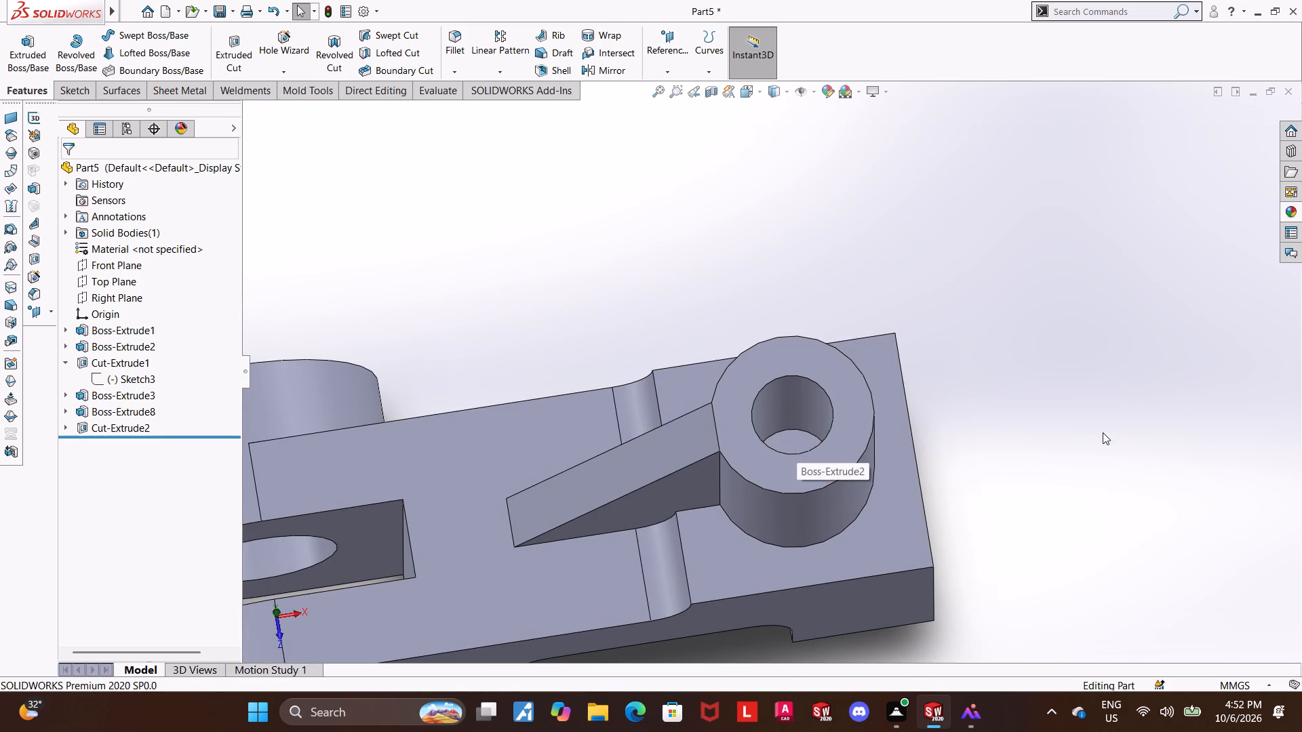
middle_drag(1094, 376, 1096, 236)
scroll(754, 240, down, 3)
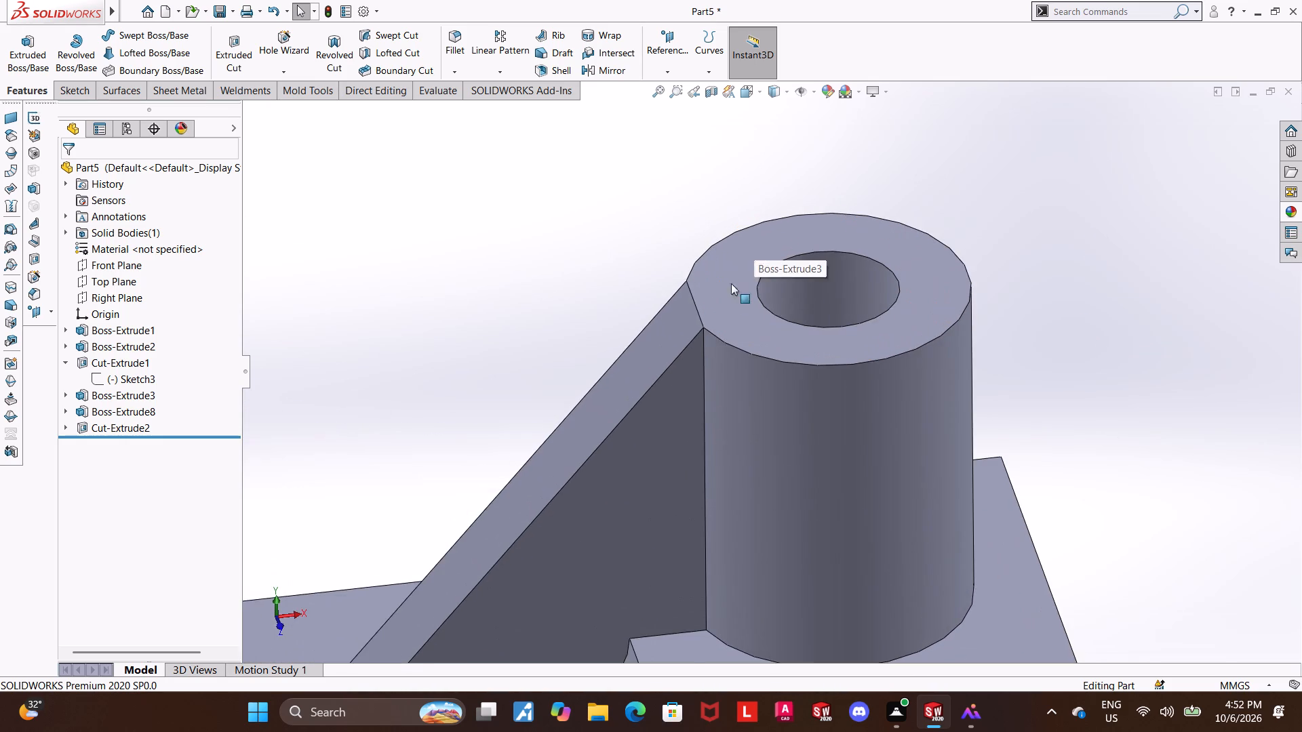
scroll(733, 293, up, 4)
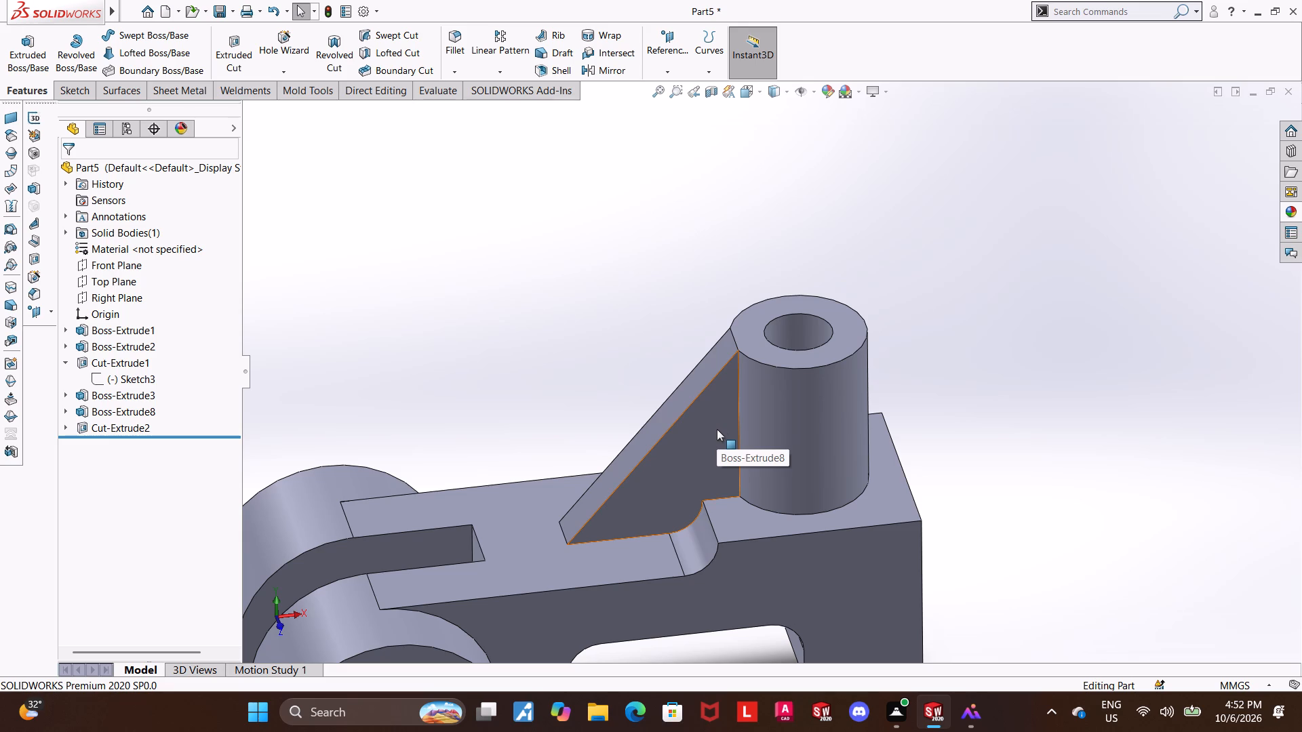
key(ctrl+7)
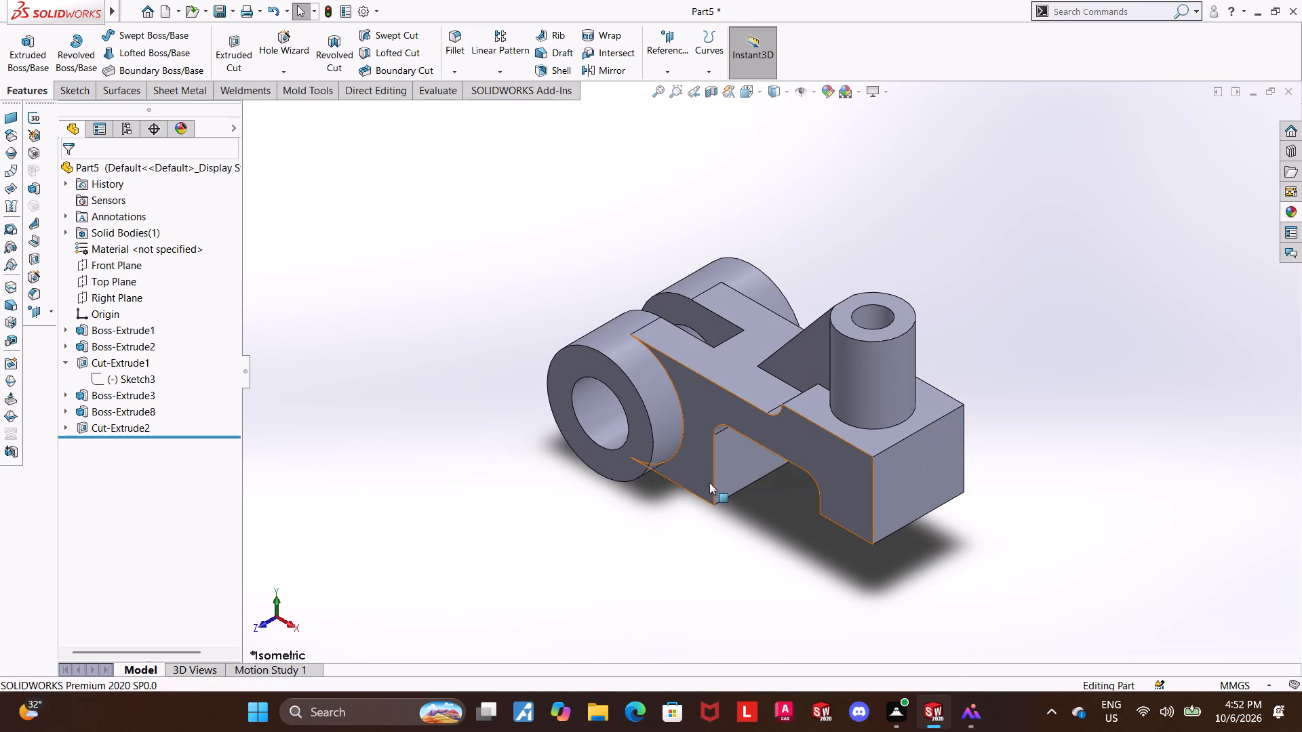
Apply a teal colour from the standard swatches to the whole part's appearance.
middle_drag(732, 495, 771, 434)
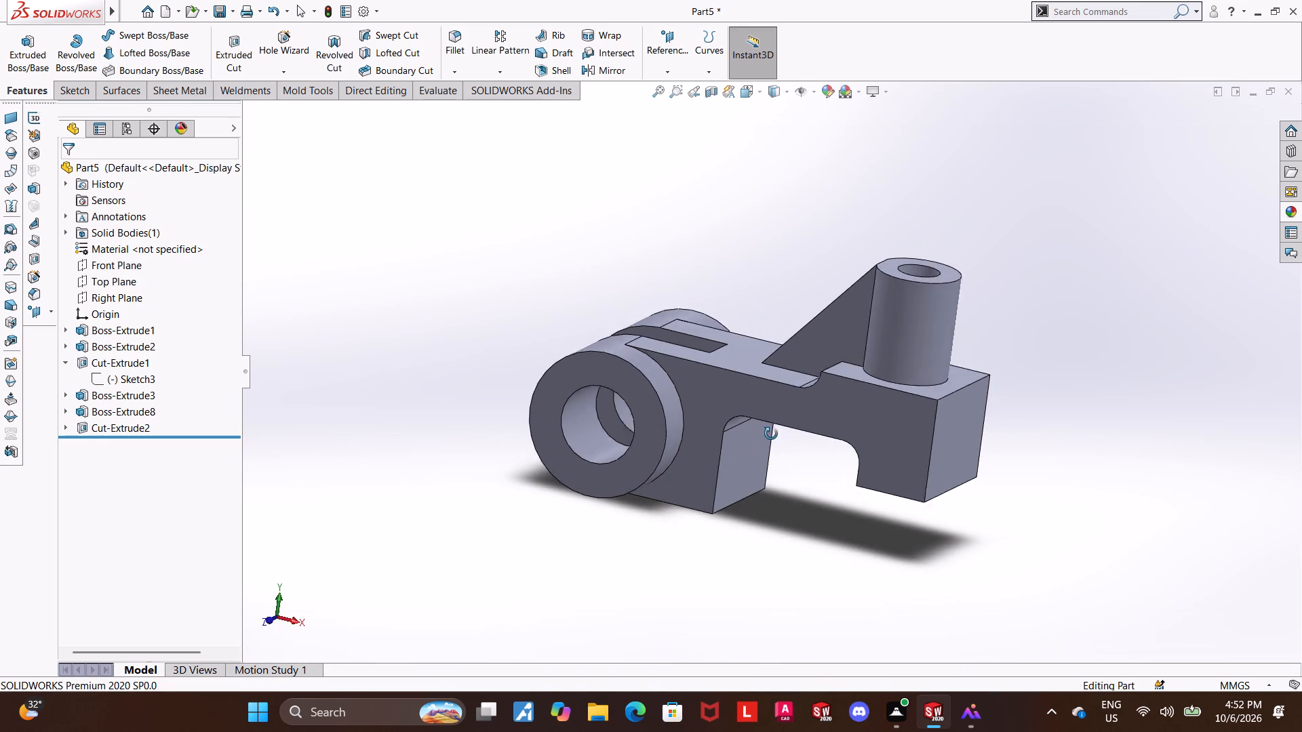
middle_drag(771, 434, 793, 411)
scroll(798, 438, up, 1)
middle_drag(800, 436, 816, 401)
click(745, 94)
click(671, 367)
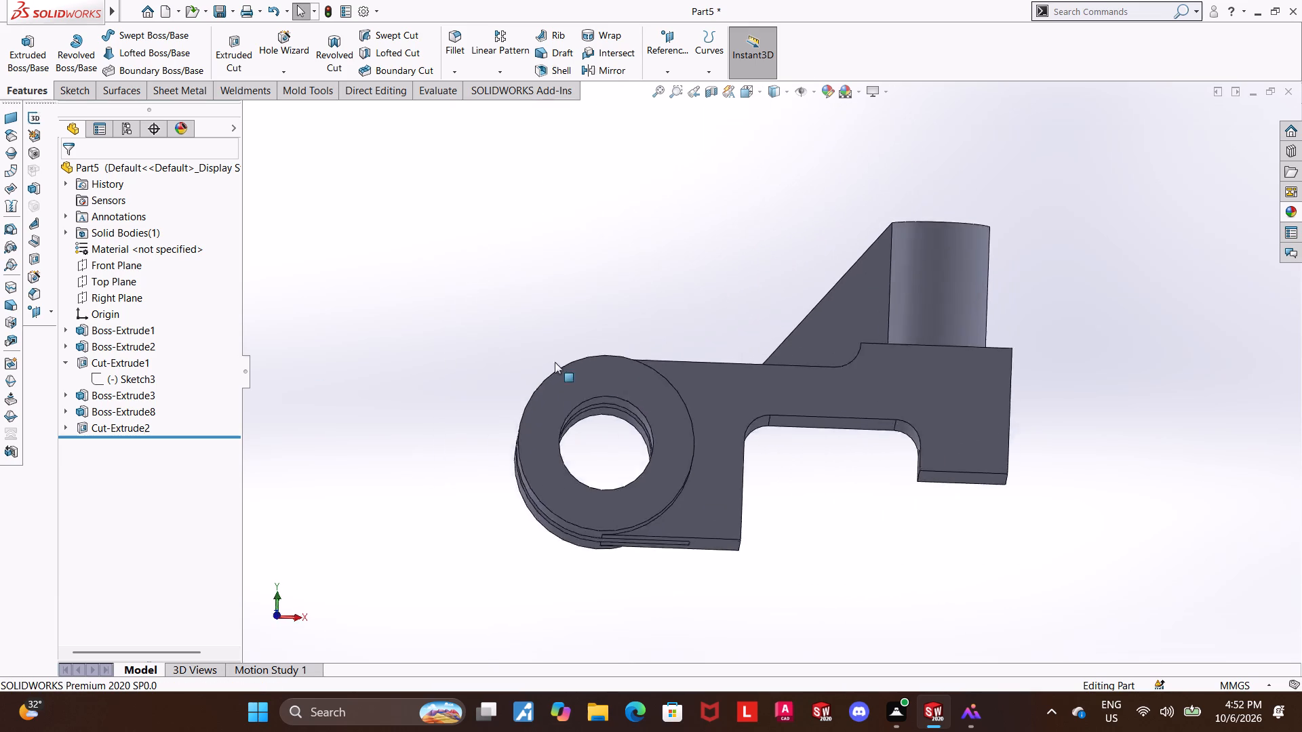
right_click(150, 165)
click(182, 149)
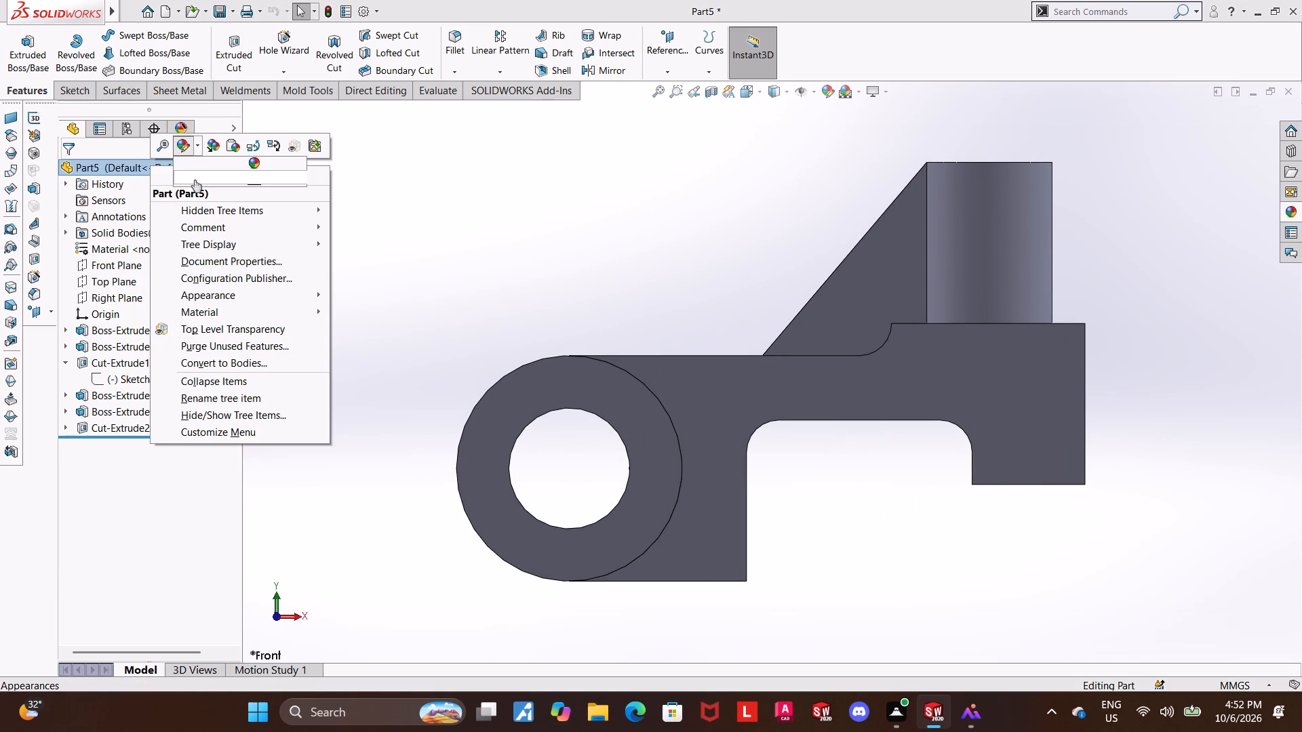
click(258, 177)
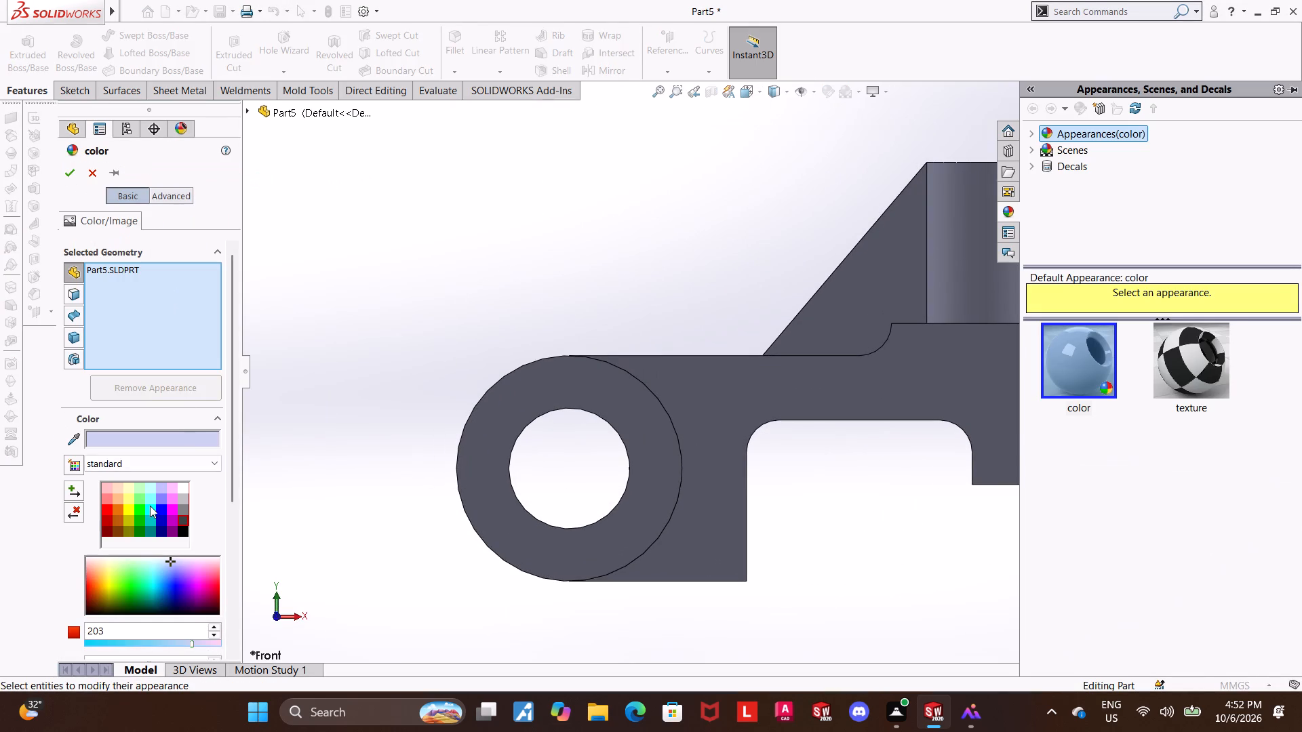
click(150, 508)
click(72, 169)
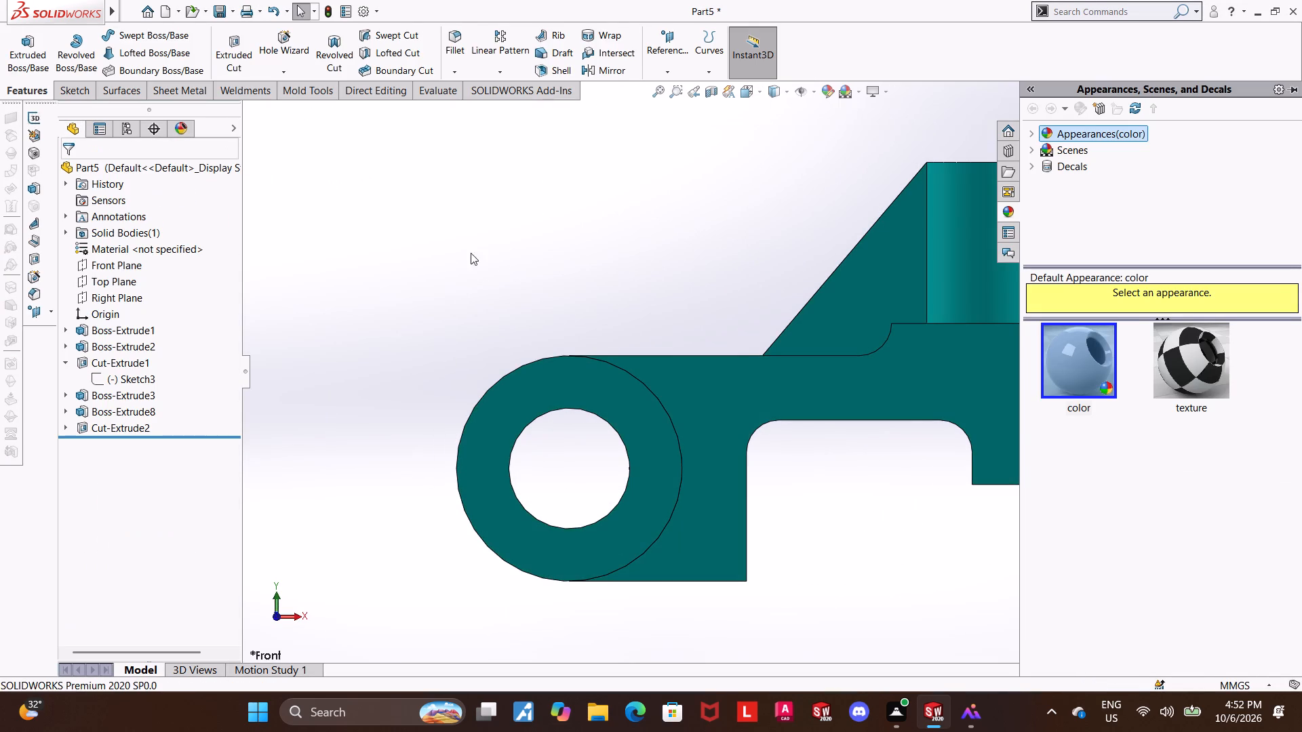
Inspect the recoloured part from several angles, checking the slotted hub, stepped arm, rib and boss.
scroll(549, 240, up, 2)
scroll(665, 269, down, 1)
click(738, 298)
middle_drag(763, 300, 785, 325)
scroll(784, 323, up, 1)
scroll(888, 463, up, 1)
middle_drag(884, 464, 922, 452)
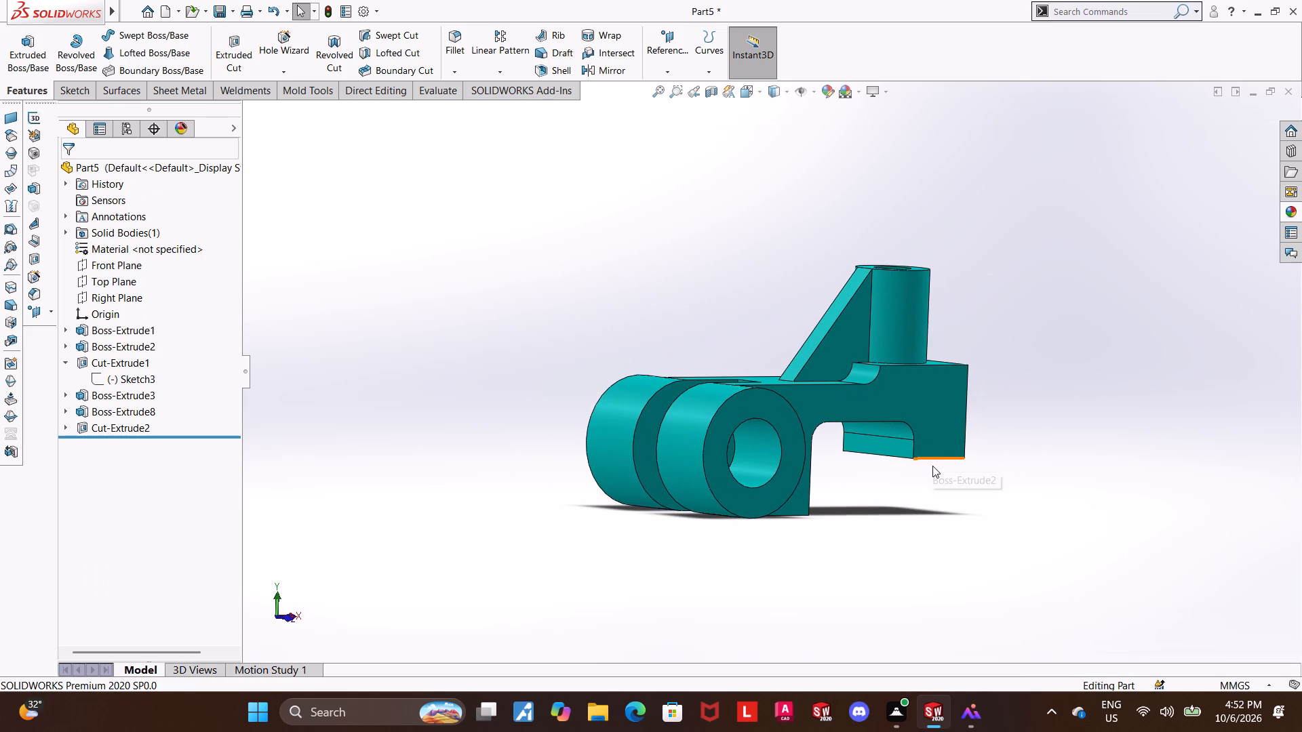
middle_drag(882, 487, 898, 504)
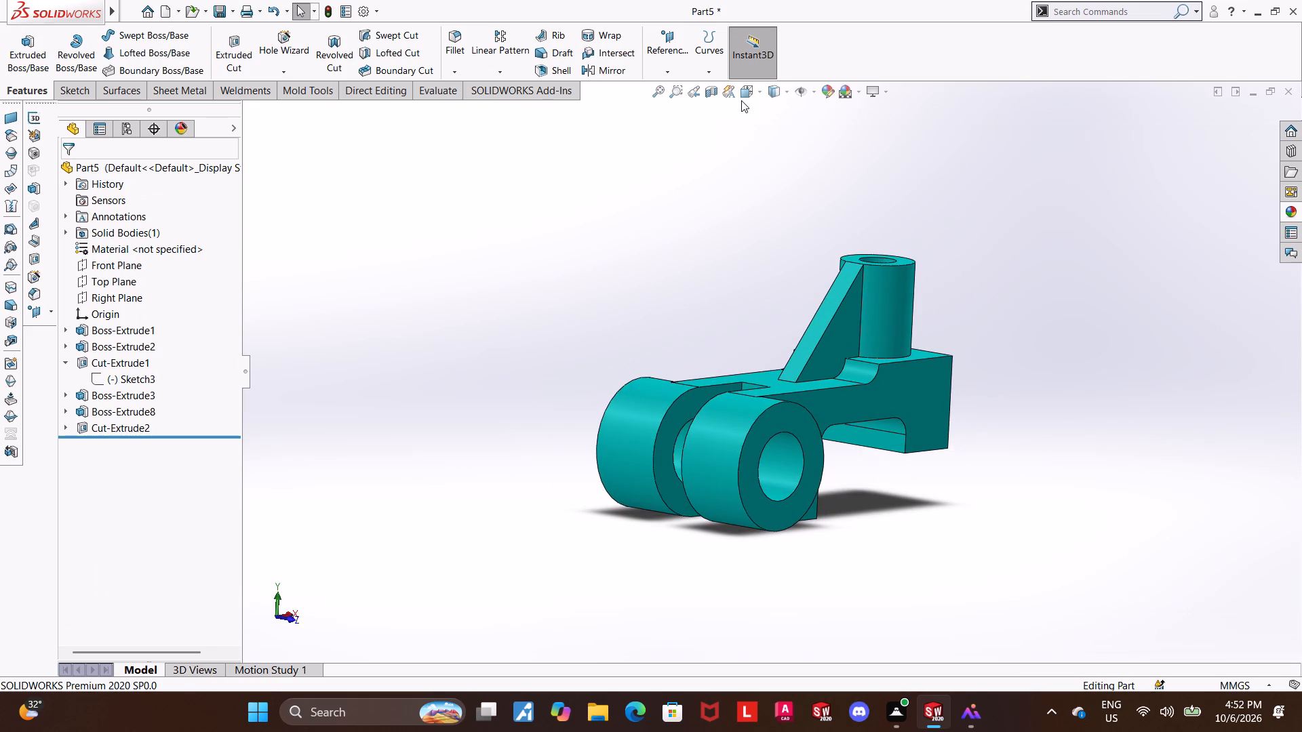
click(745, 98)
click(616, 367)
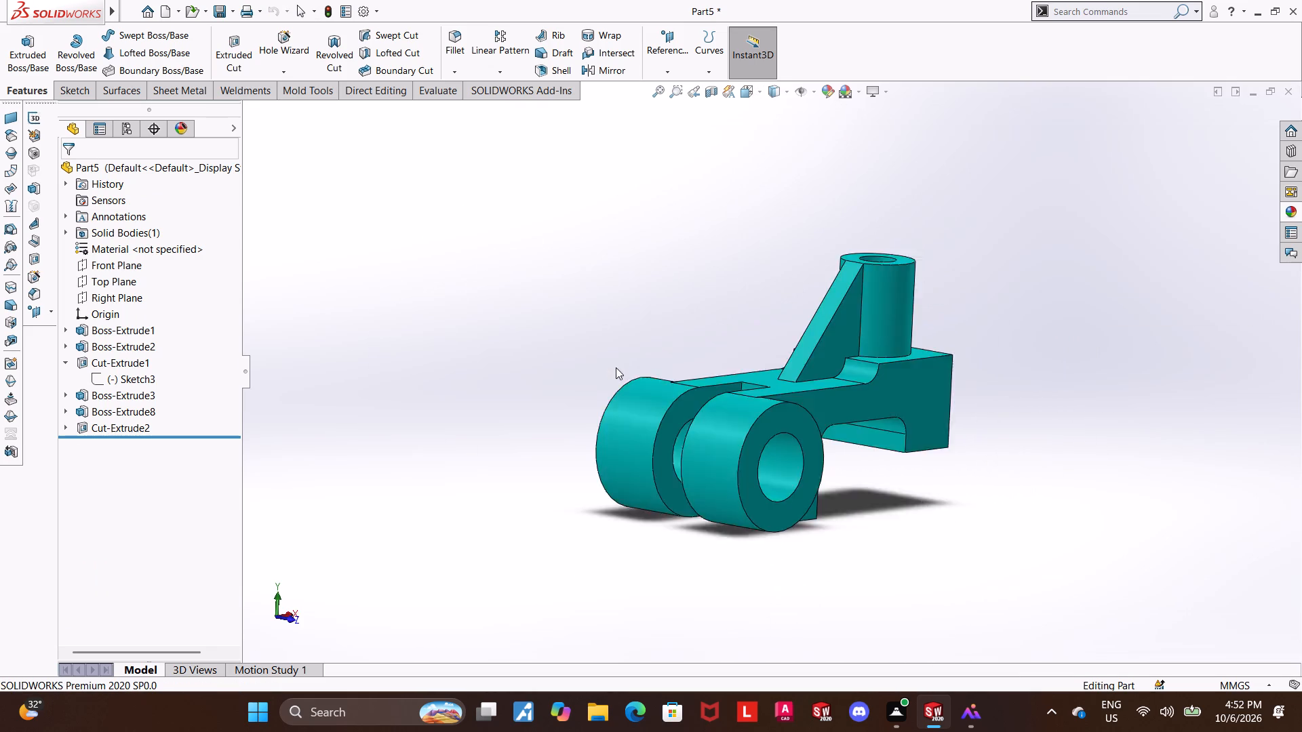
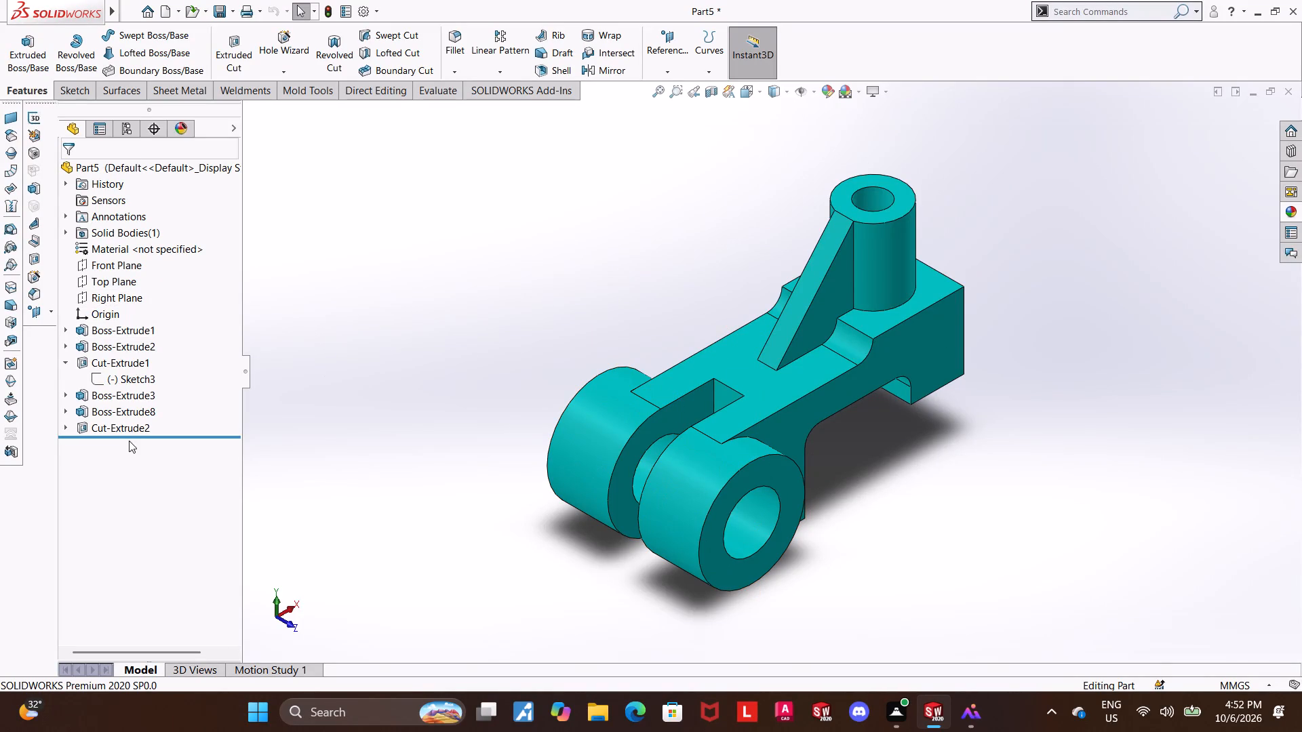
Examine the dimensions of the stepped arm's profile sketch in the front view.
click(70, 392)
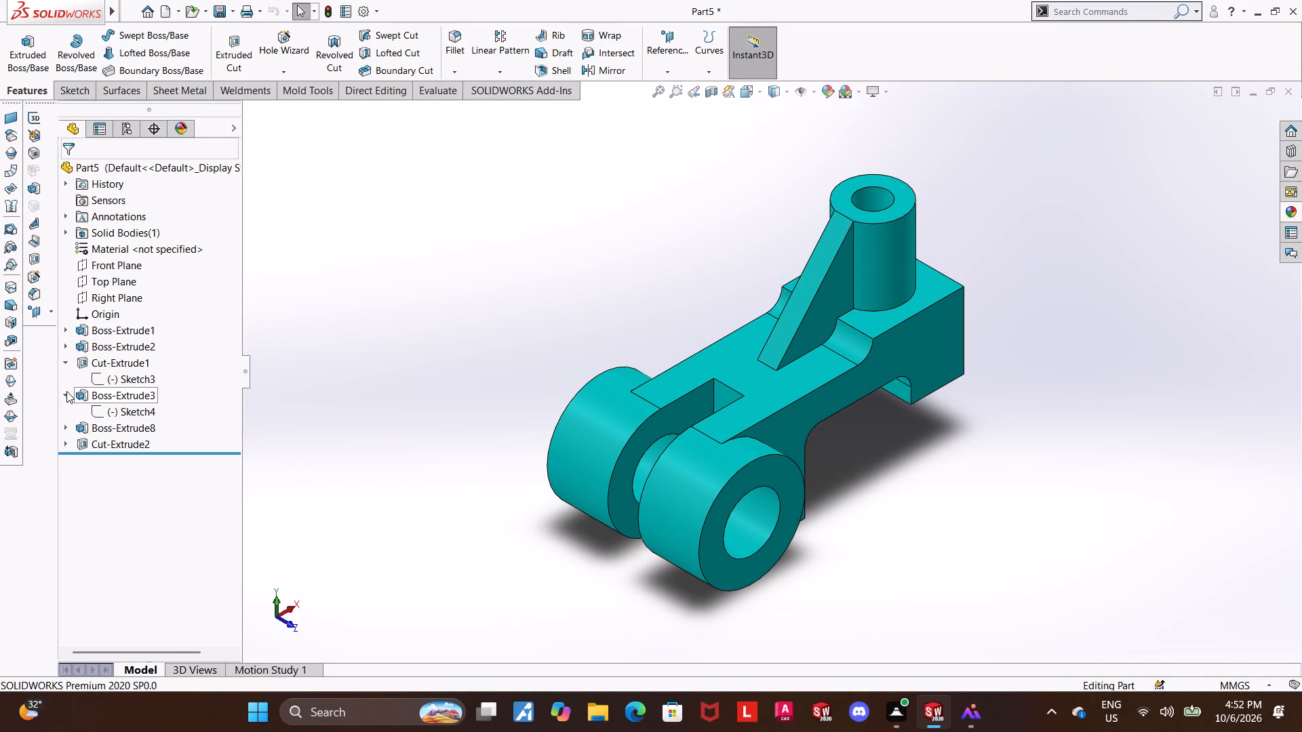
click(66, 391)
click(67, 339)
click(92, 359)
middle_drag(440, 487, 441, 420)
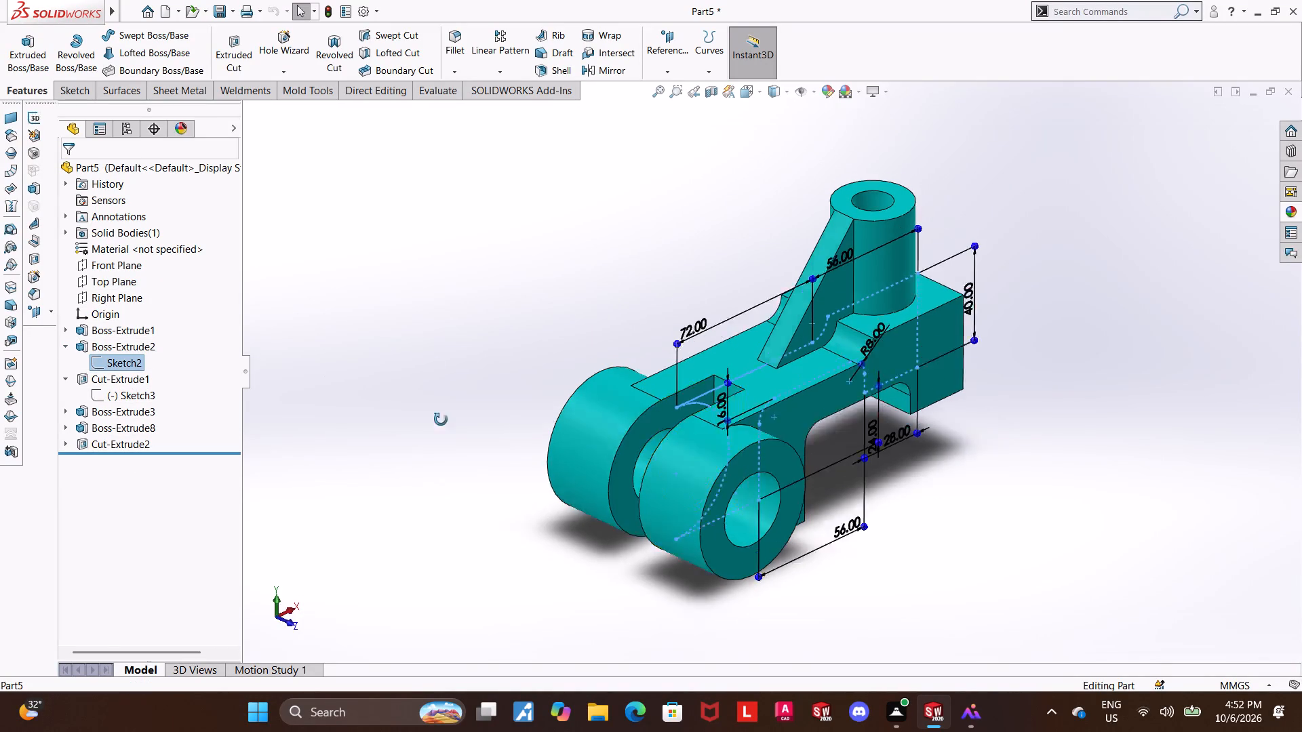
middle_drag(441, 420, 379, 348)
click(751, 94)
click(690, 370)
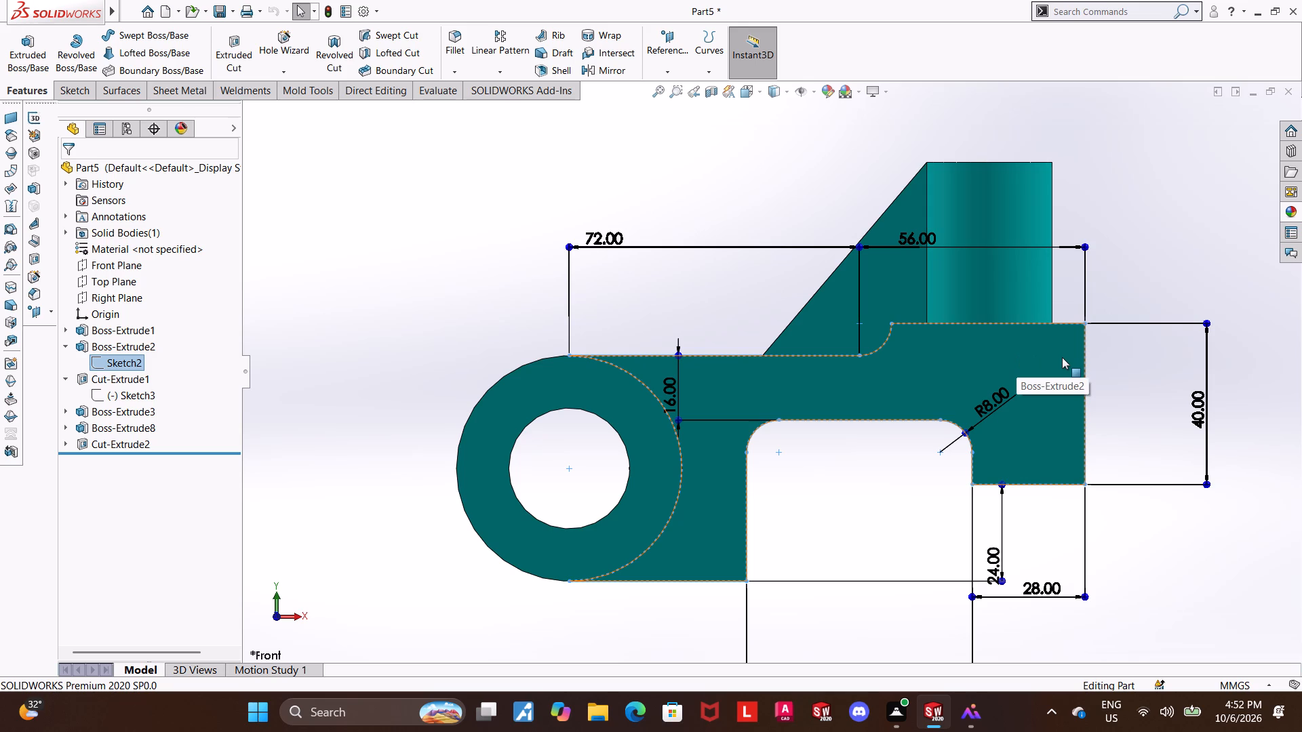
scroll(1063, 360, down, 1)
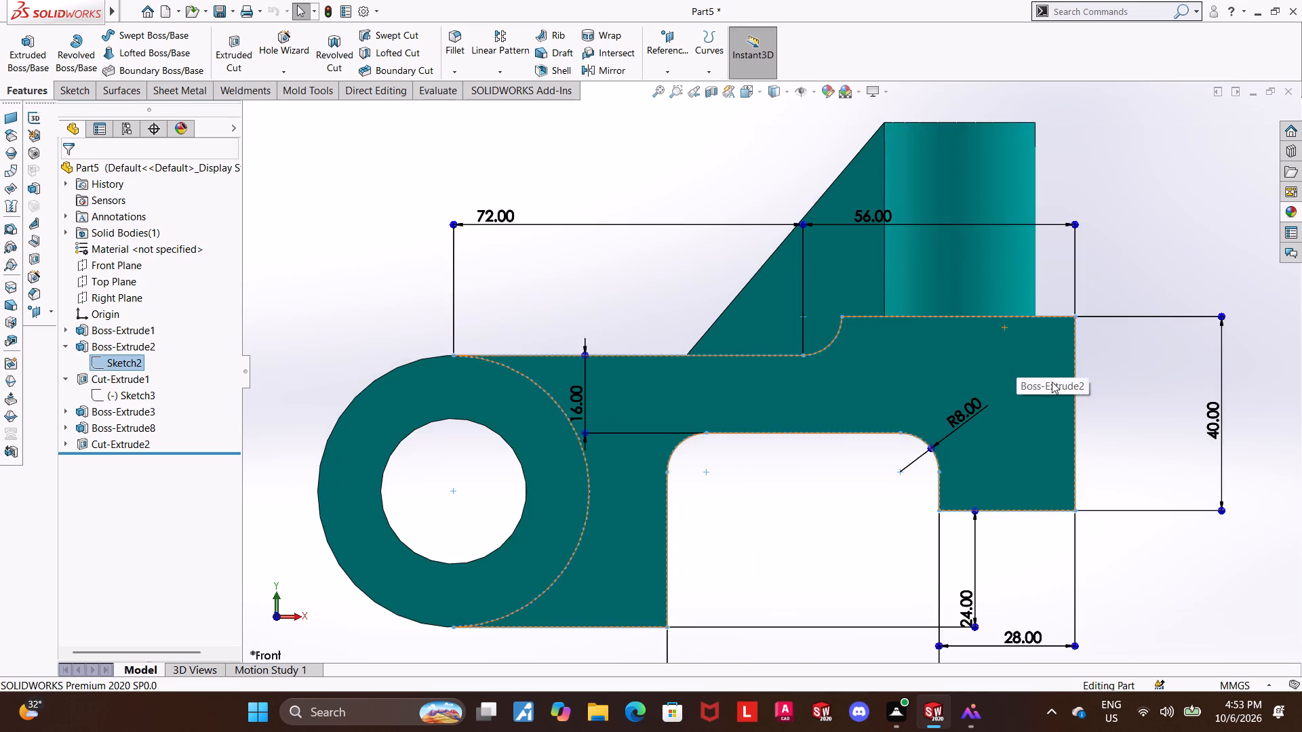
Move the arm sketch's 56 mm recess-width dimension closer beneath the profile.
scroll(1012, 431, up, 3)
drag(842, 601, 804, 572)
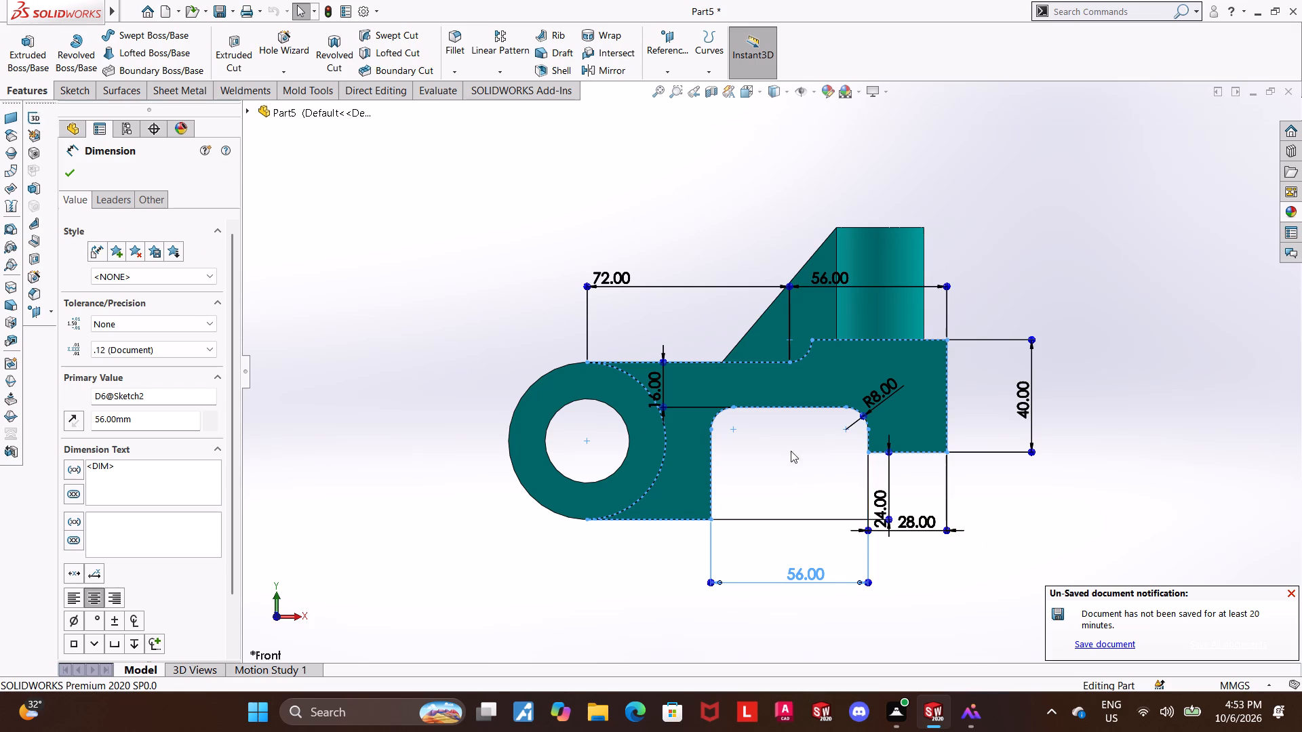
click(998, 485)
Review the arm sketch's dimensions again, then inspect the hub, rib and boss from several angles.
scroll(796, 462, down, 1)
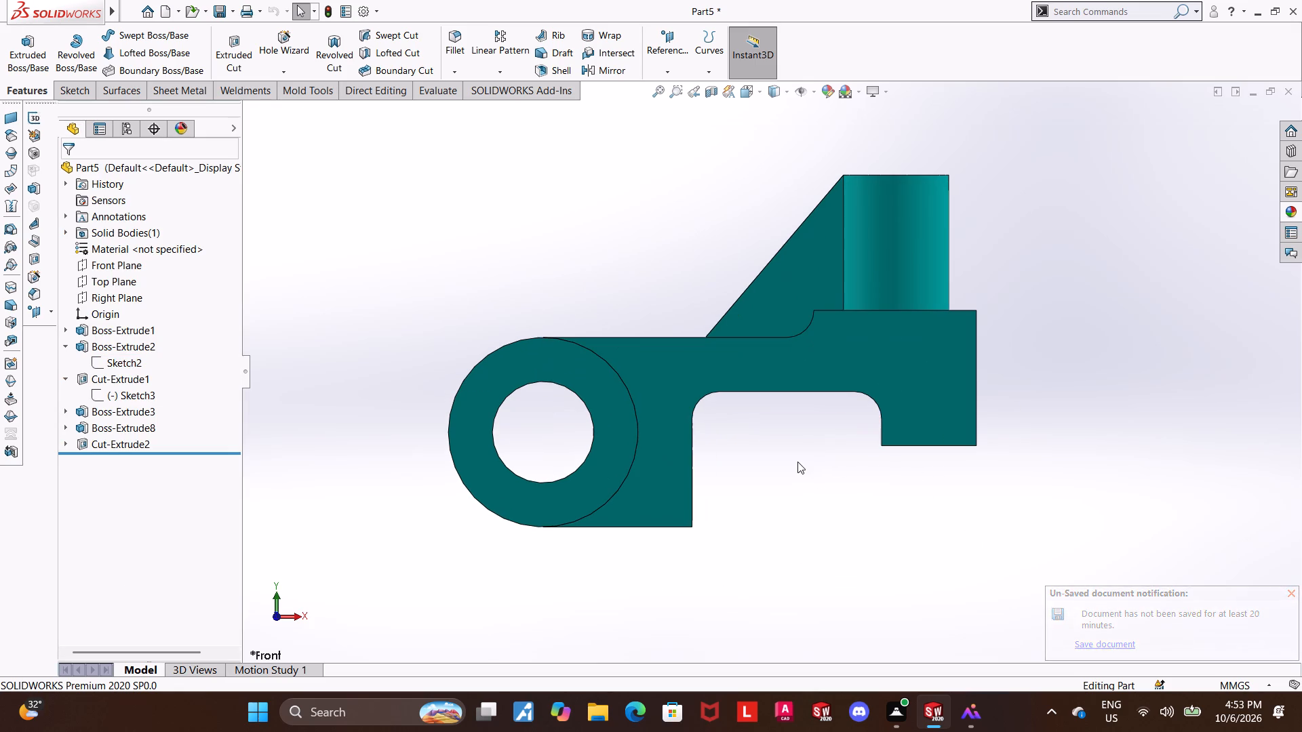
click(113, 361)
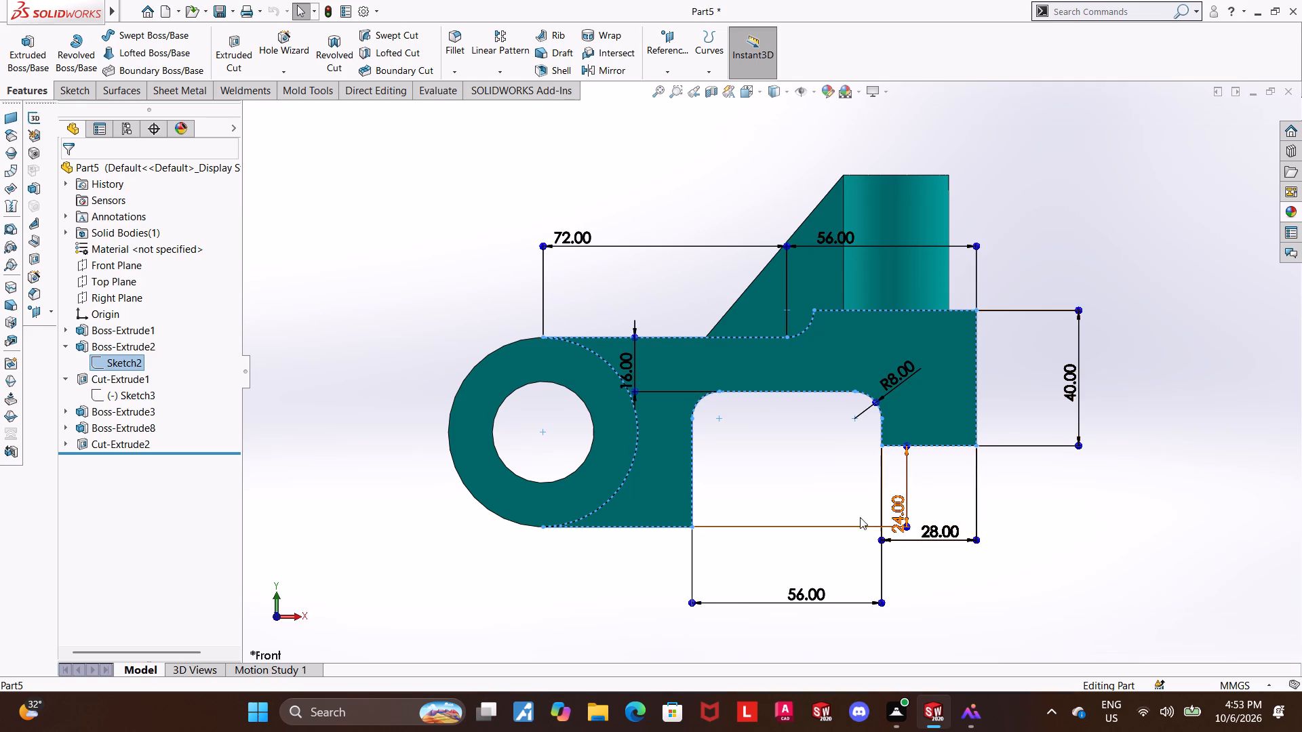
click(1118, 260)
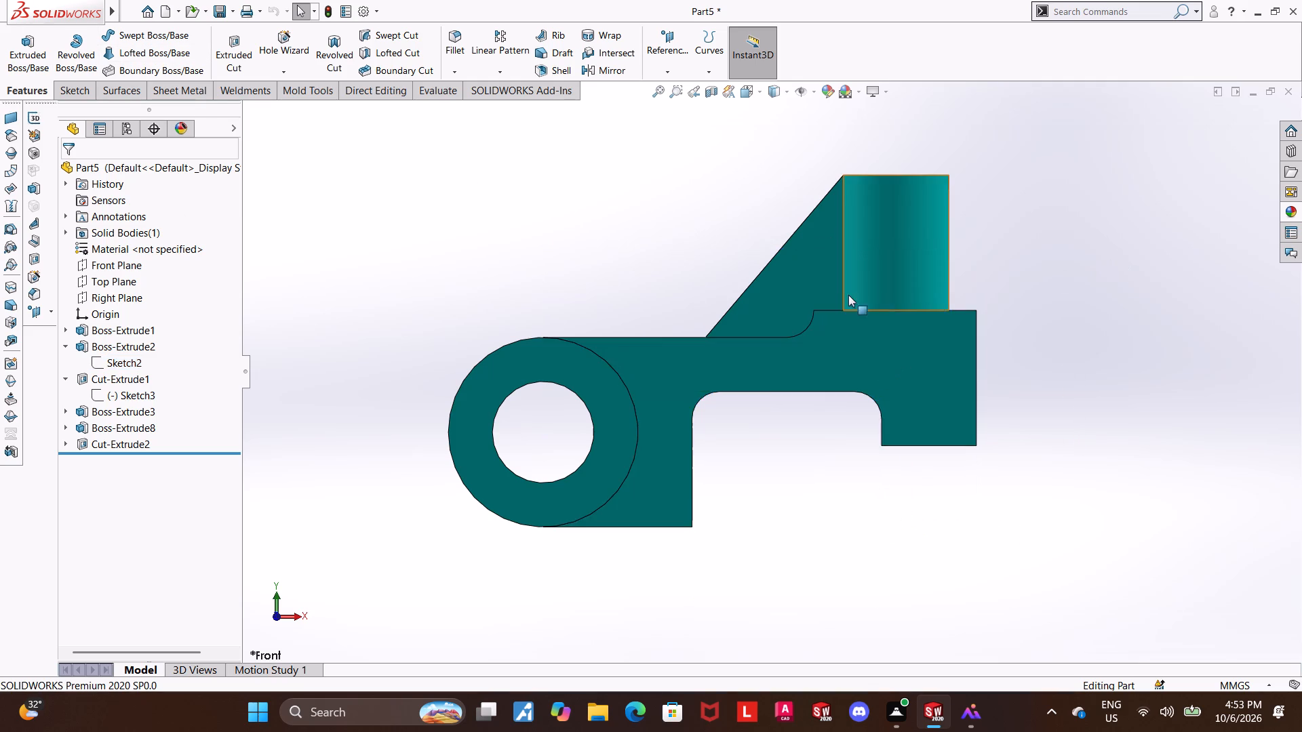
middle_drag(849, 296, 894, 368)
scroll(819, 462, up, 2)
scroll(816, 392, down, 1)
middle_drag(795, 424, 817, 413)
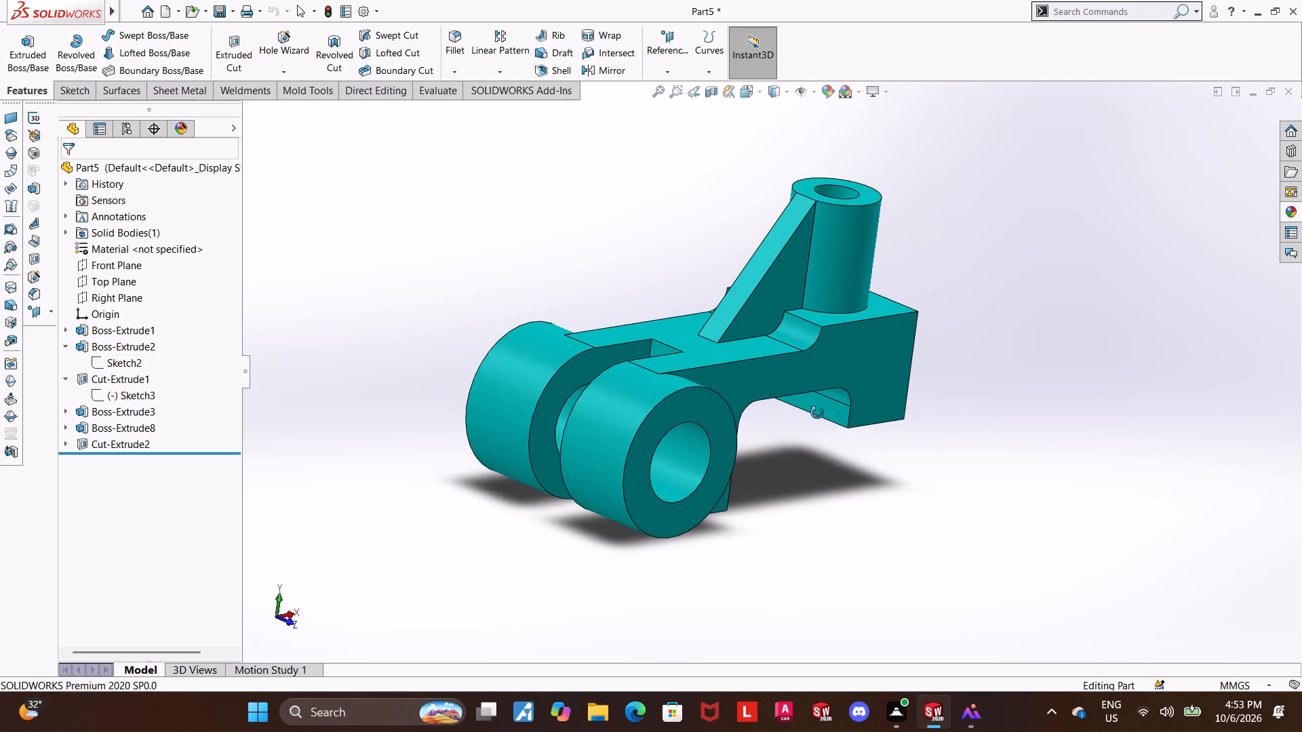
middle_drag(817, 413, 810, 415)
middle_drag(622, 407, 612, 423)
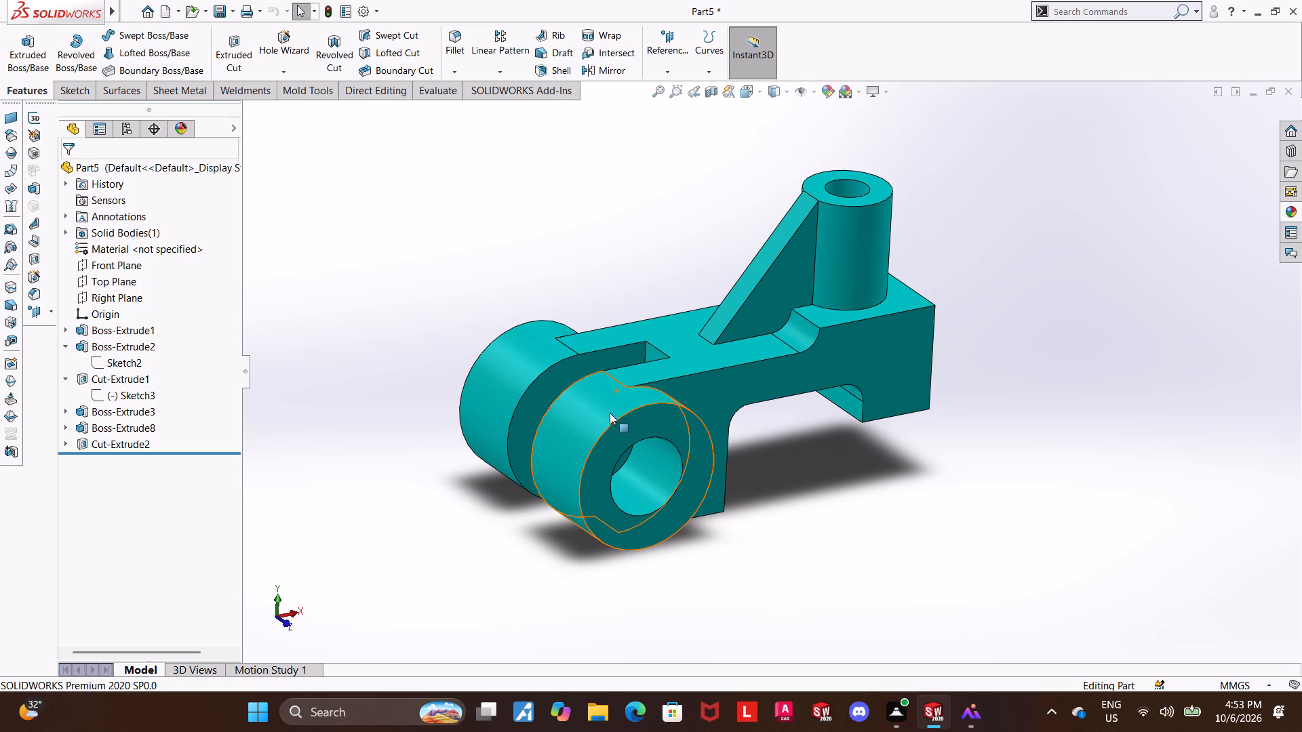
middle_drag(564, 292, 572, 312)
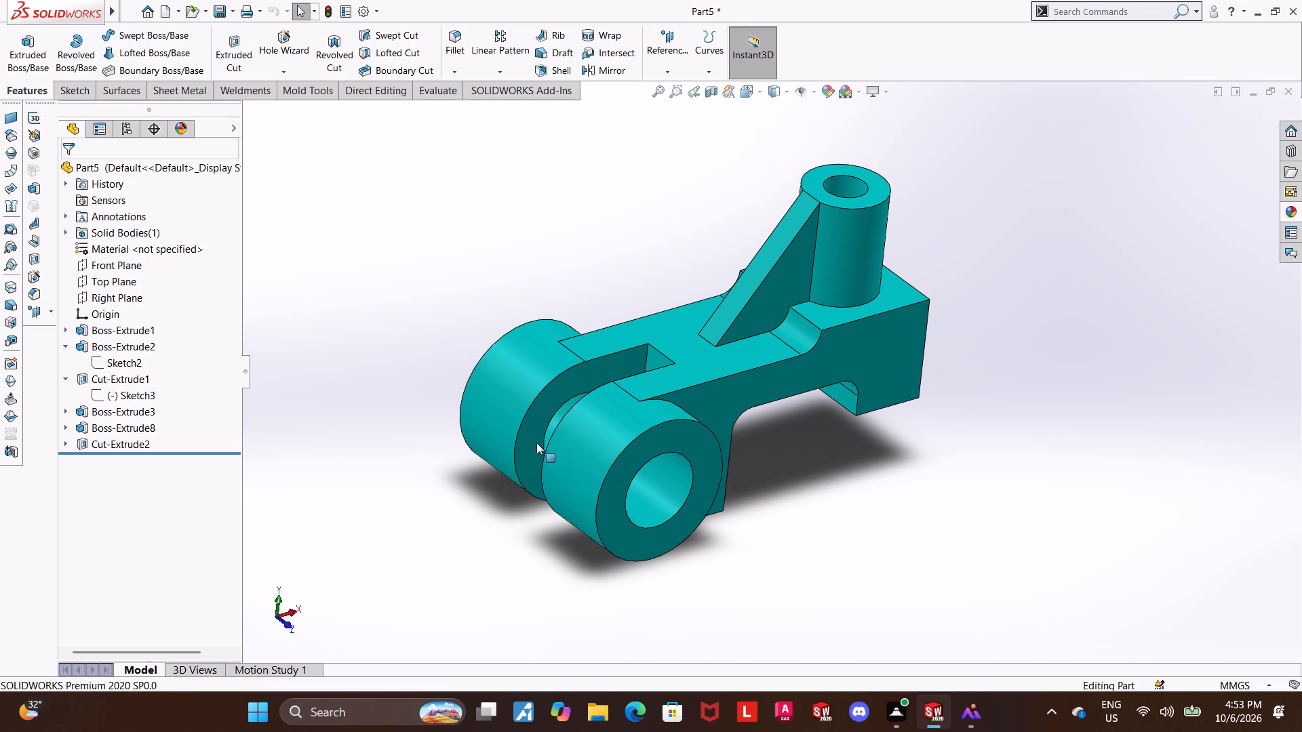
click(106, 444)
click(351, 484)
Apply black from the standard swatches to the two hub bore faces and the boss bore face.
click(656, 489)
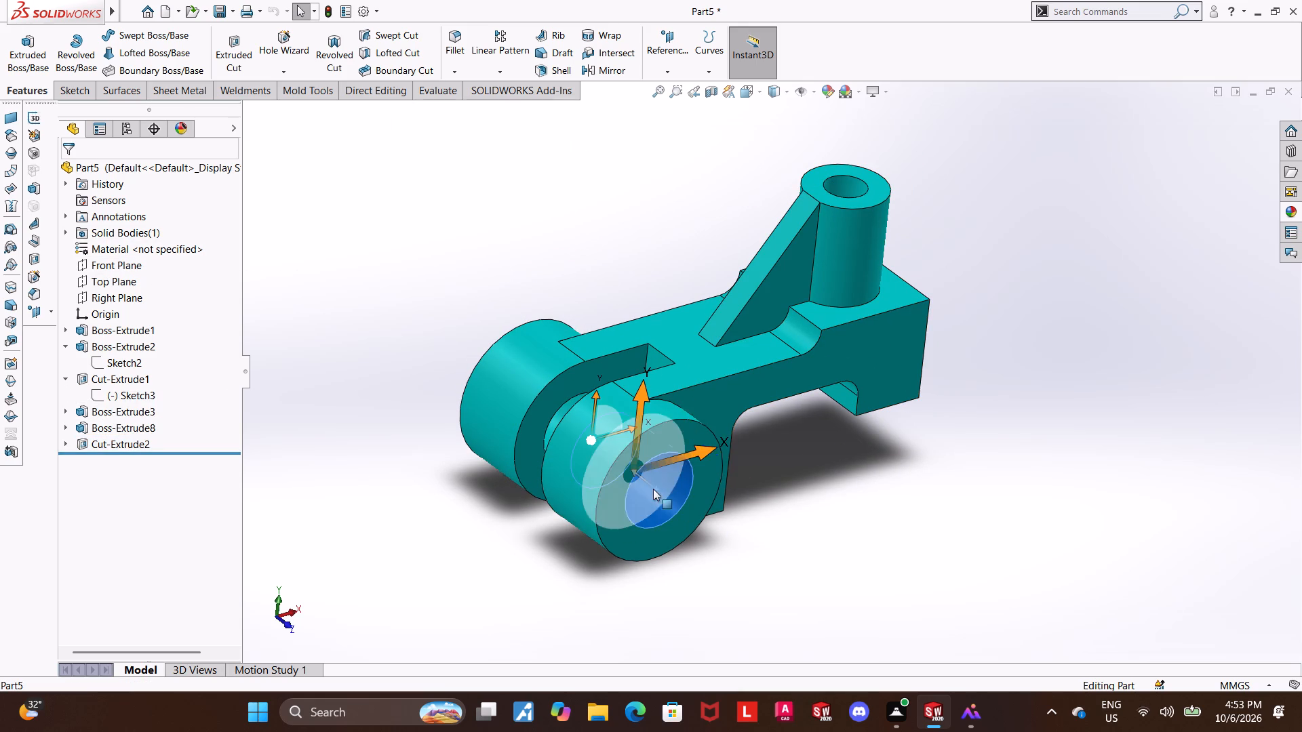
middle_drag(786, 482, 811, 502)
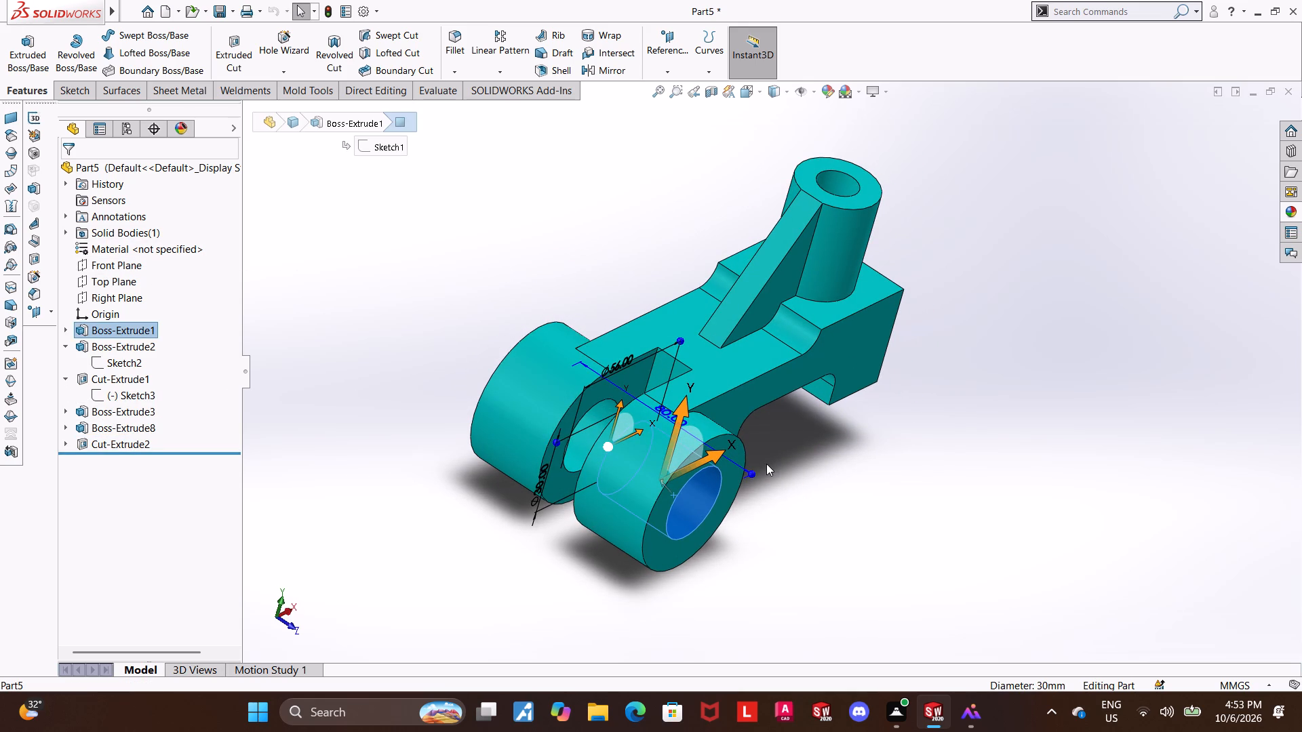
ctrl+click(574, 439)
ctrl+click(846, 185)
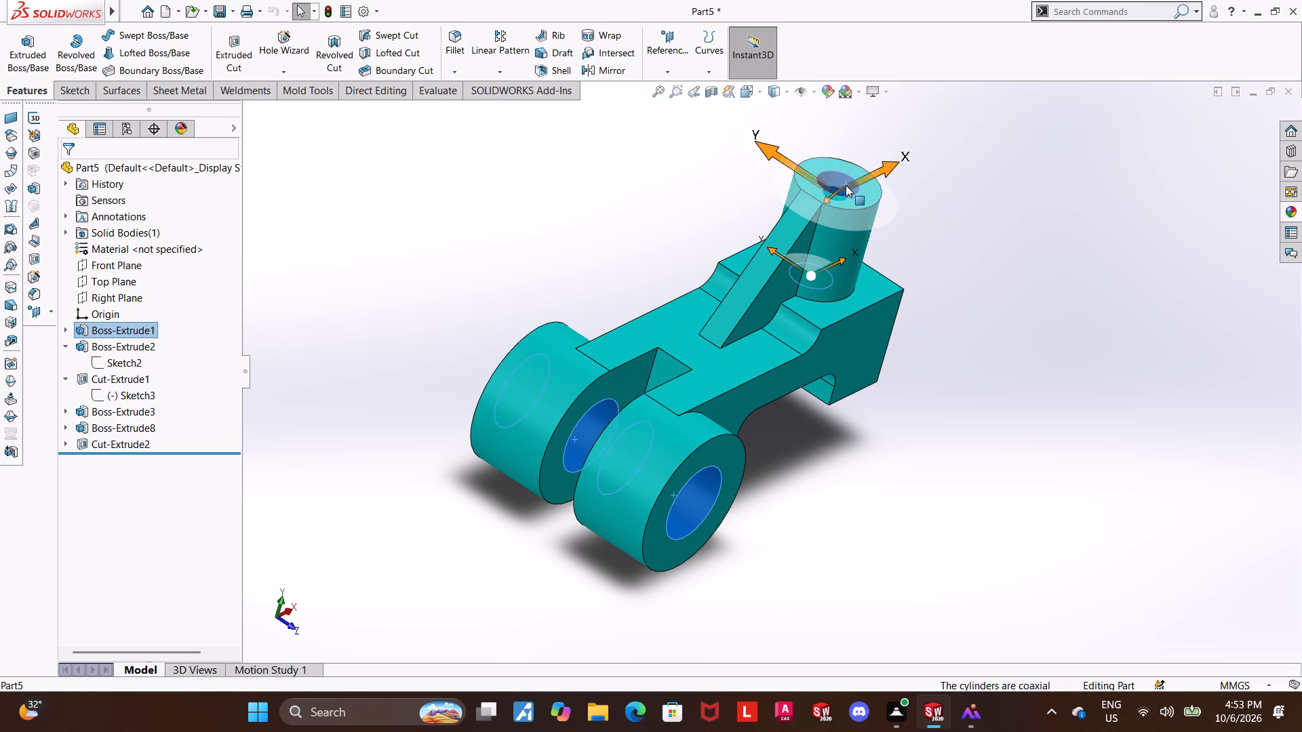
scroll(446, 285, up, 1)
right_click(446, 285)
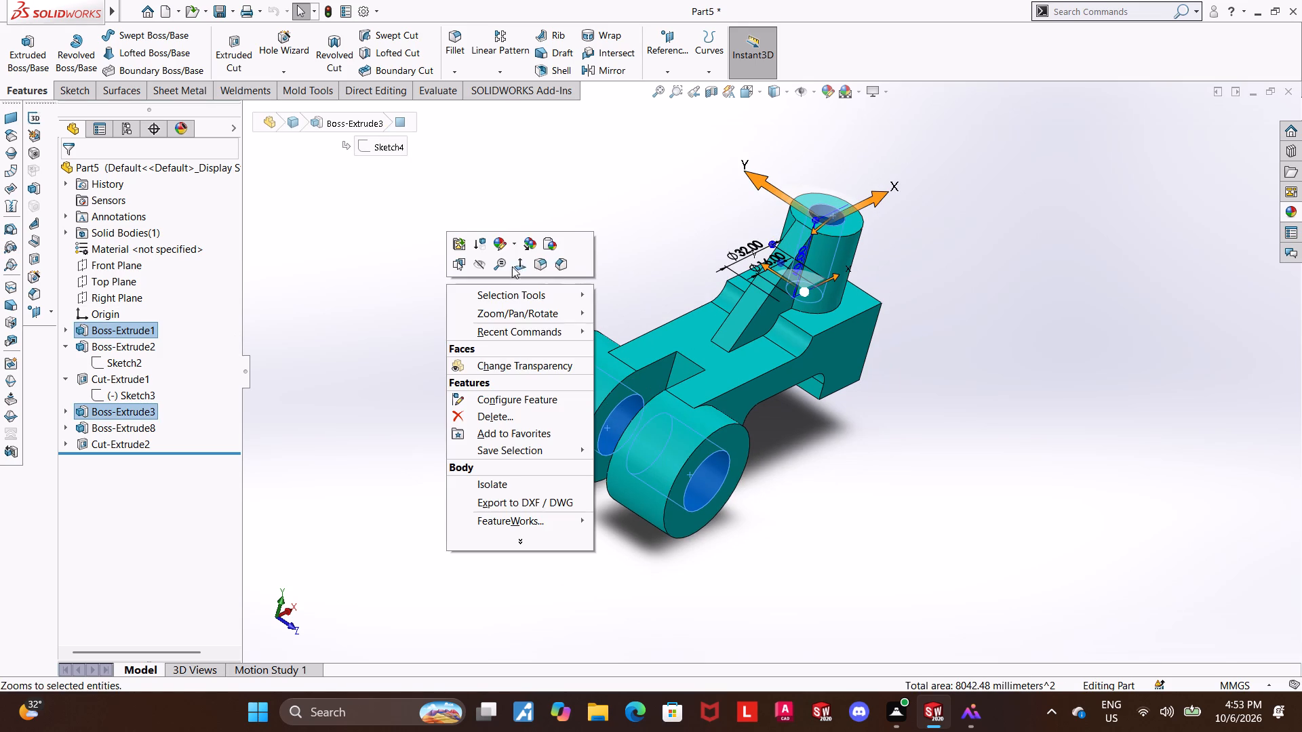
click(499, 245)
click(506, 274)
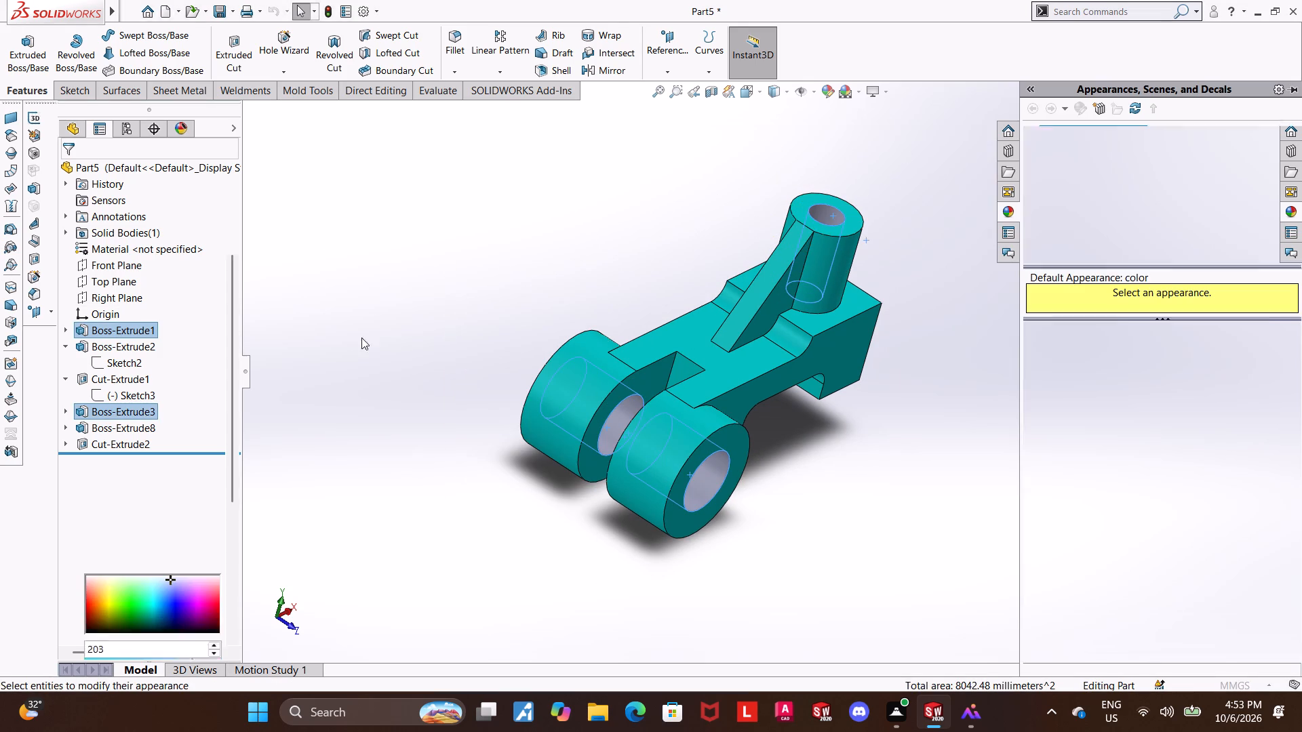
click(179, 529)
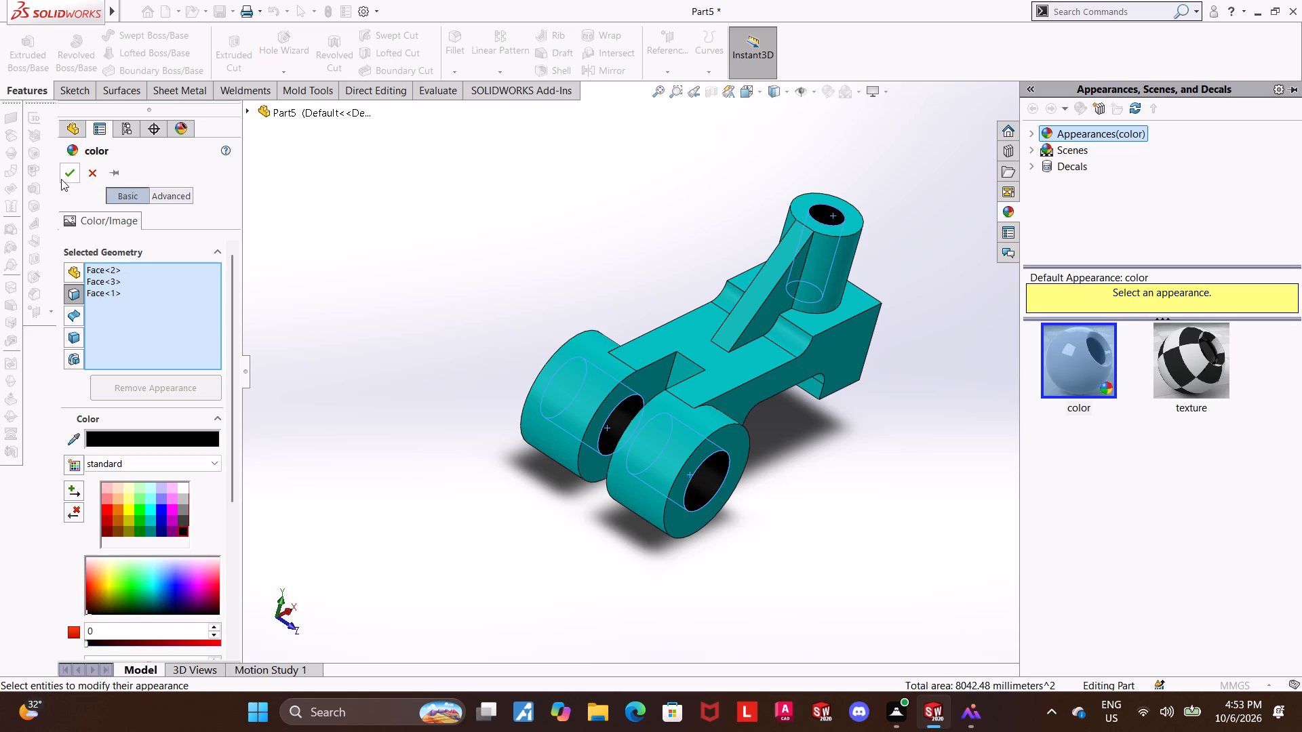
click(68, 176)
Inspect the black bores in the isometric view and examine the dimensions of the arm and hub slot sketches.
middle_drag(514, 324, 468, 316)
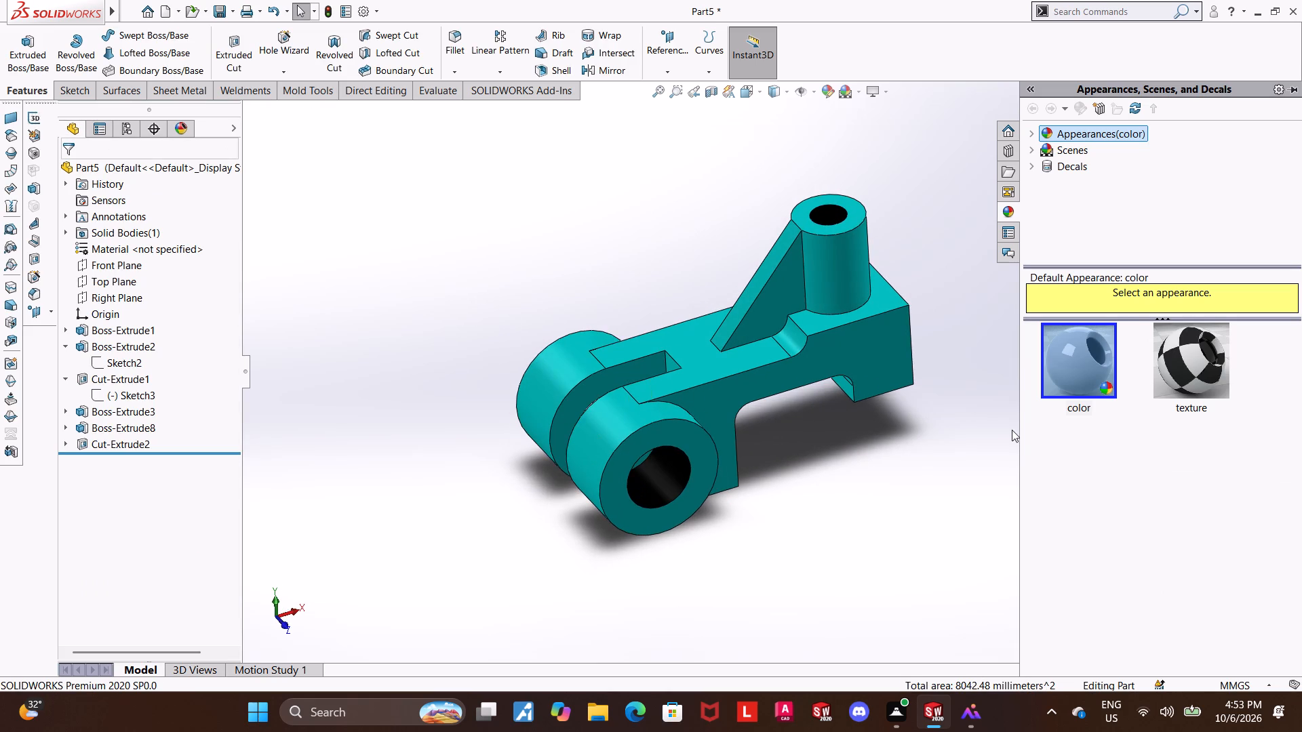
scroll(1011, 430, up, 1)
middle_drag(739, 467, 763, 430)
click(739, 89)
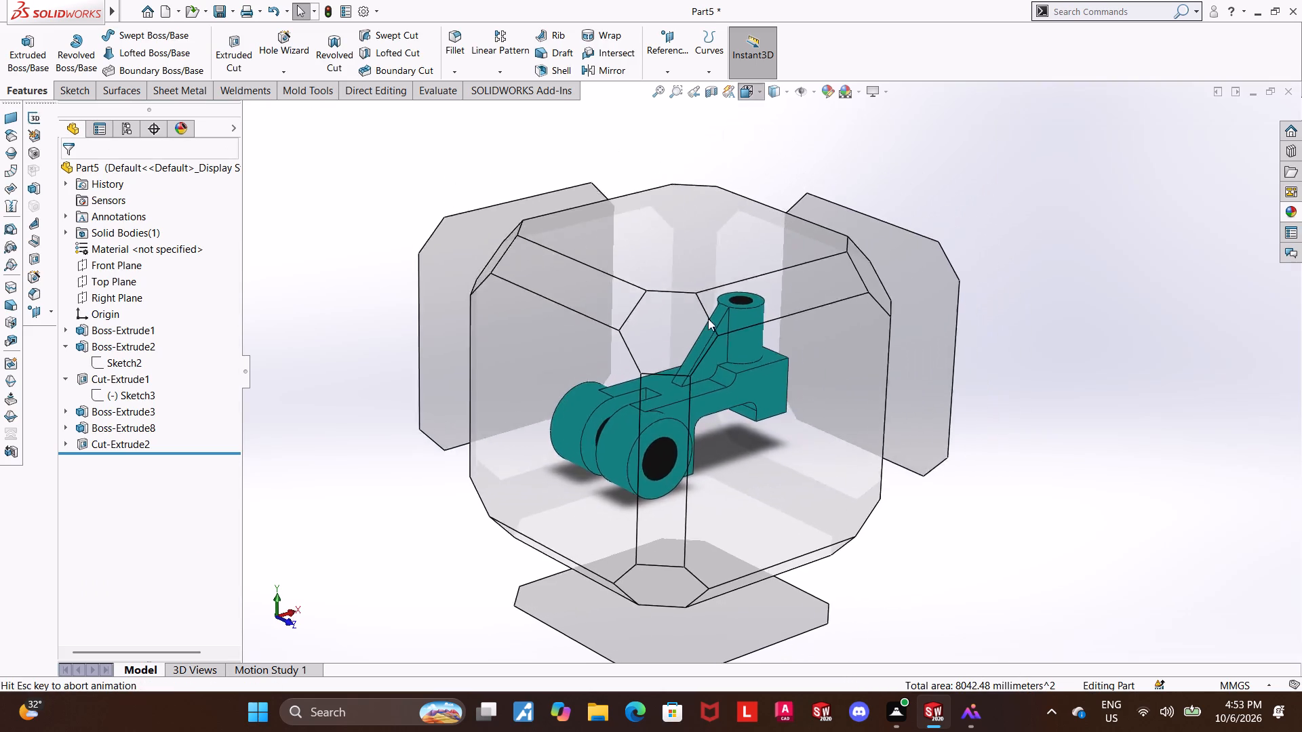
click(614, 404)
scroll(863, 414, down, 1)
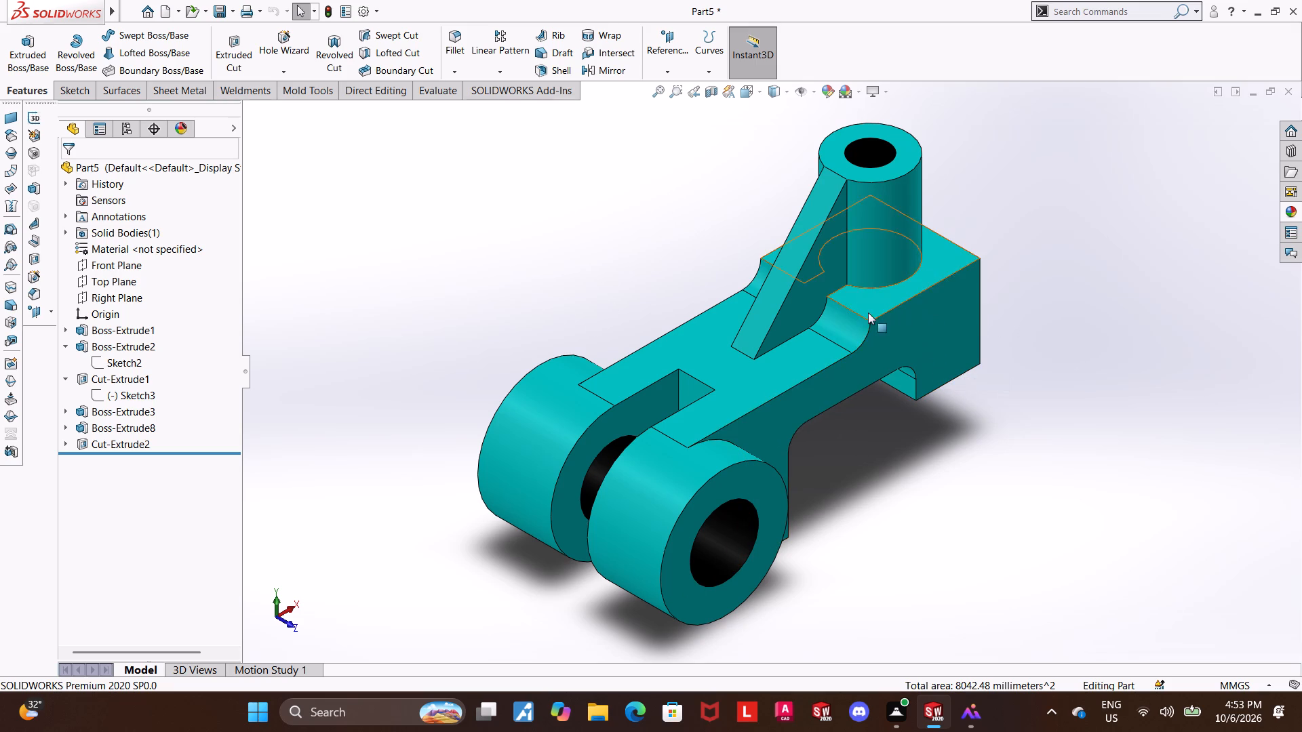
click(108, 369)
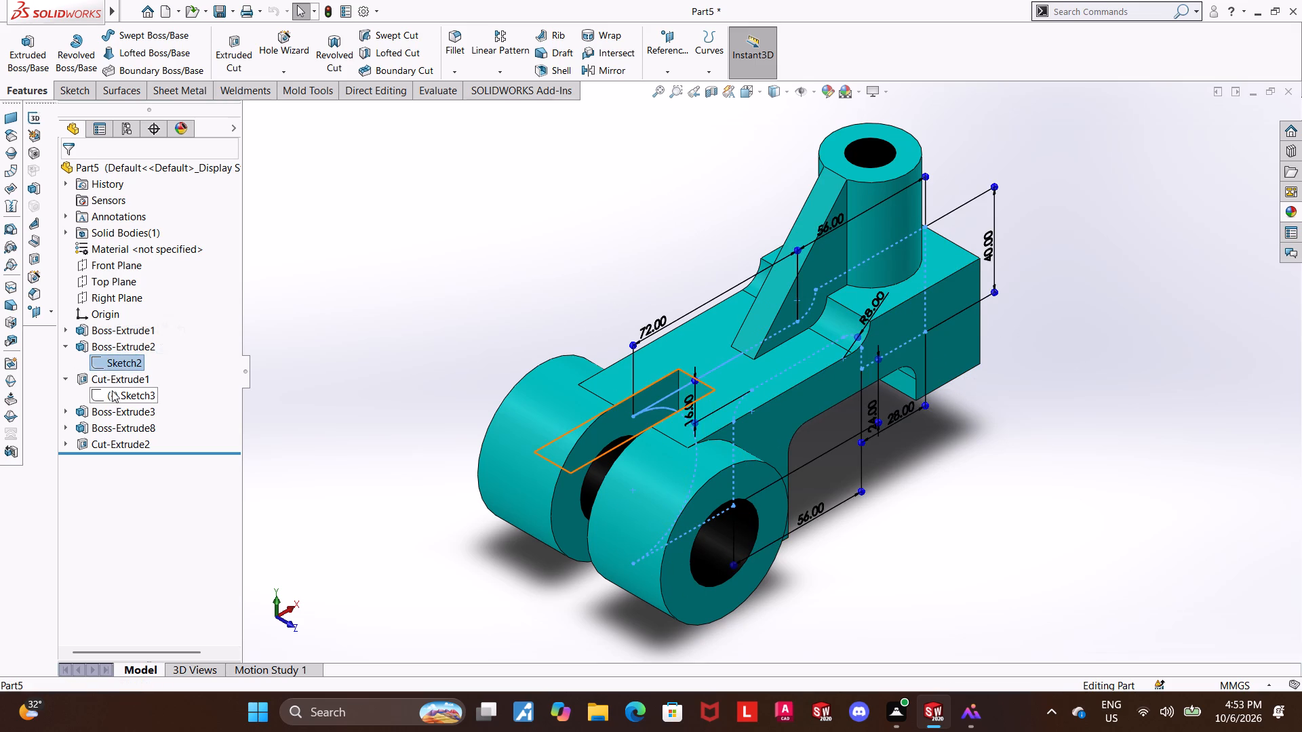
click(112, 391)
middle_drag(423, 247, 429, 346)
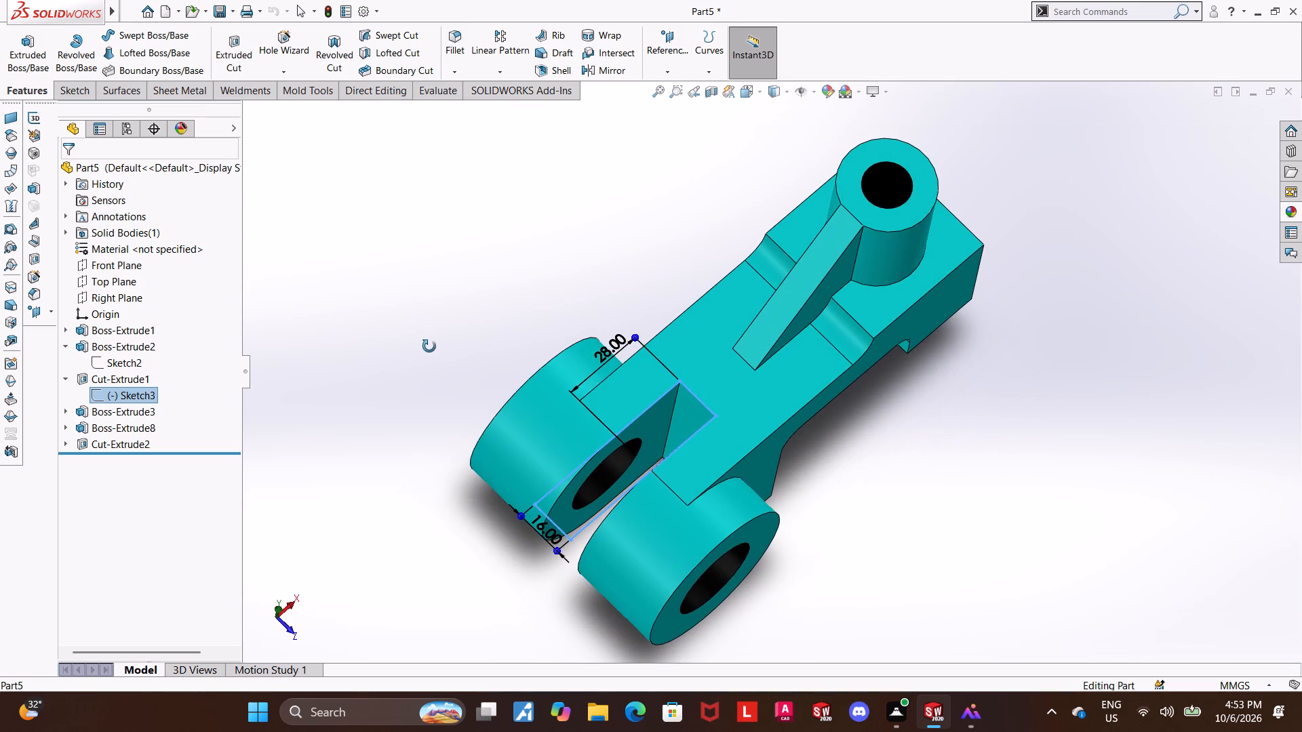
middle_drag(429, 346, 429, 348)
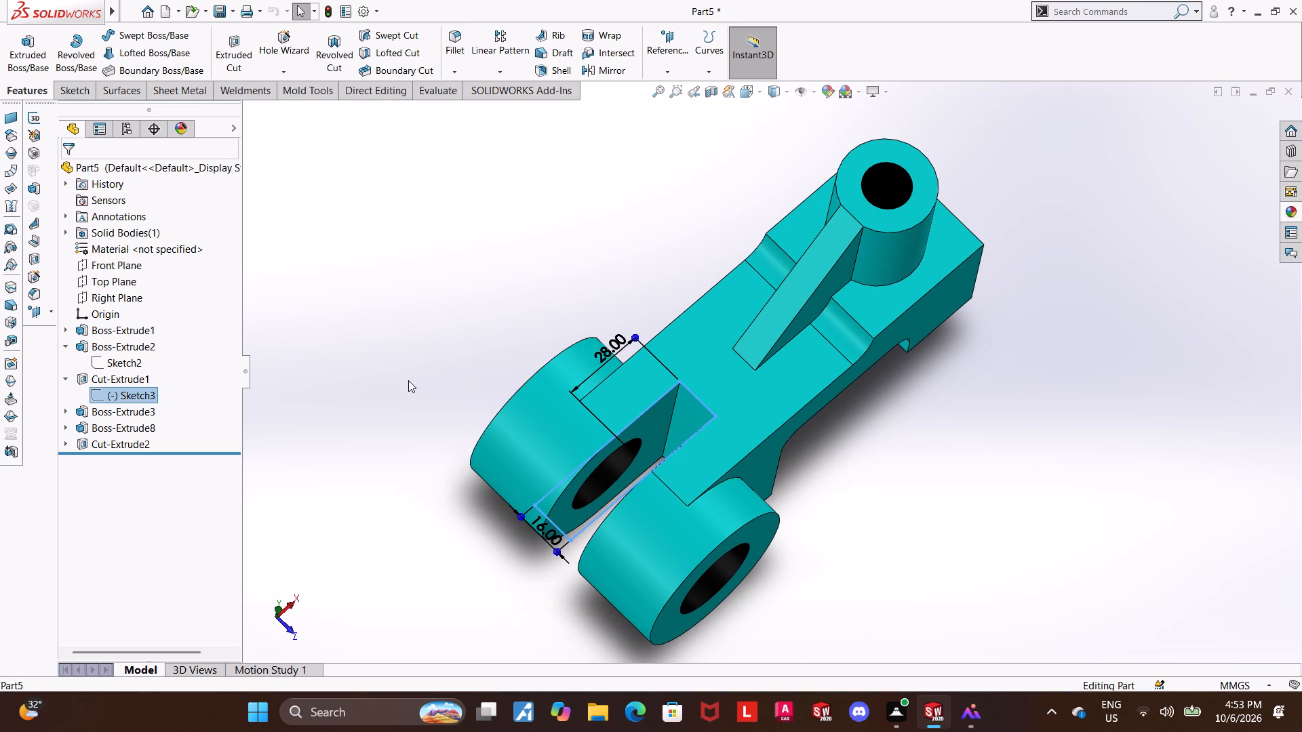
scroll(408, 382, down, 1)
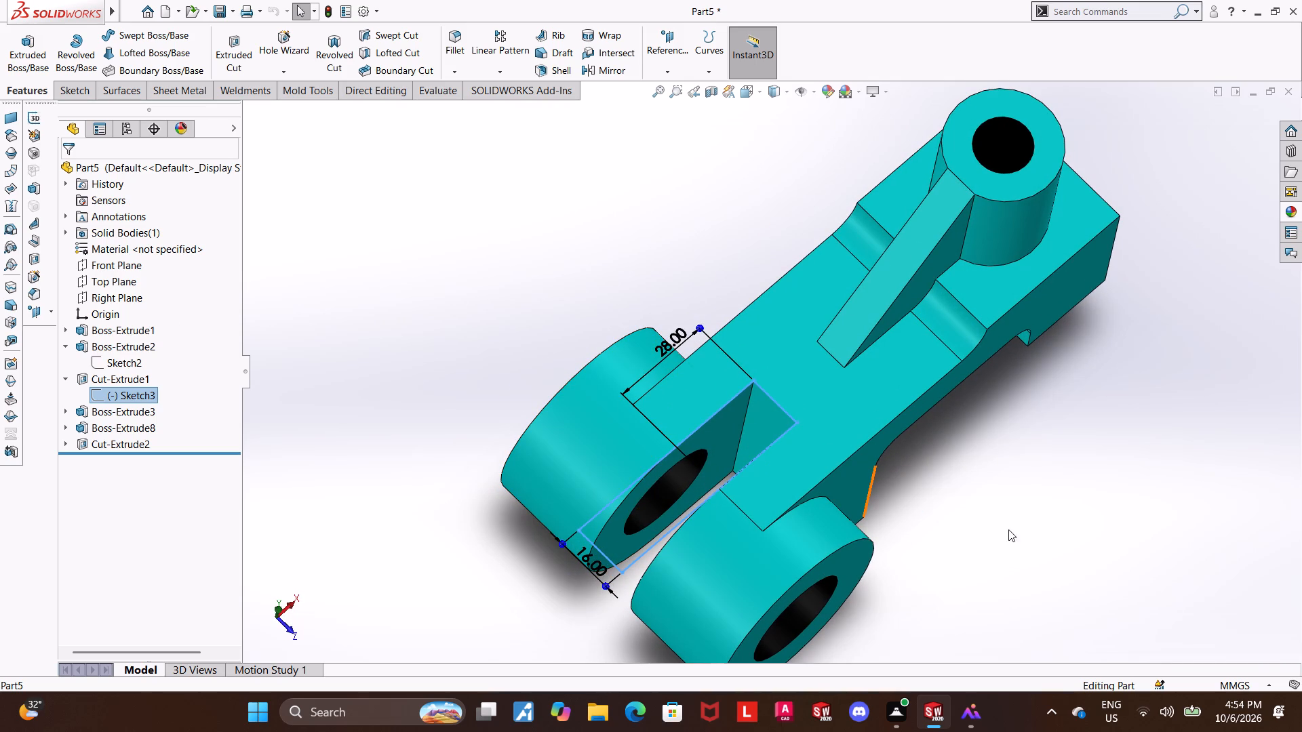
click(1017, 491)
scroll(1017, 493, up, 1)
Apply mid grey from the standard swatches to the hub slot's cut-extrude feature.
click(102, 384)
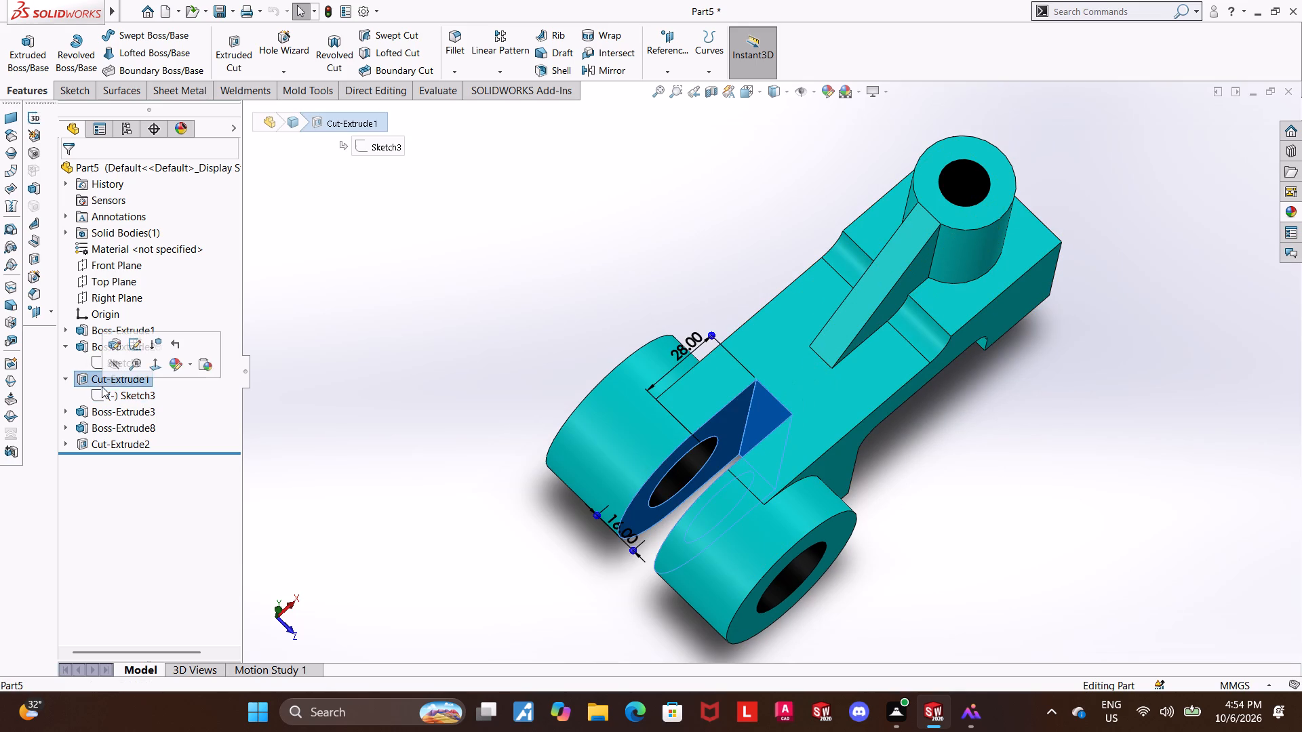
click(173, 359)
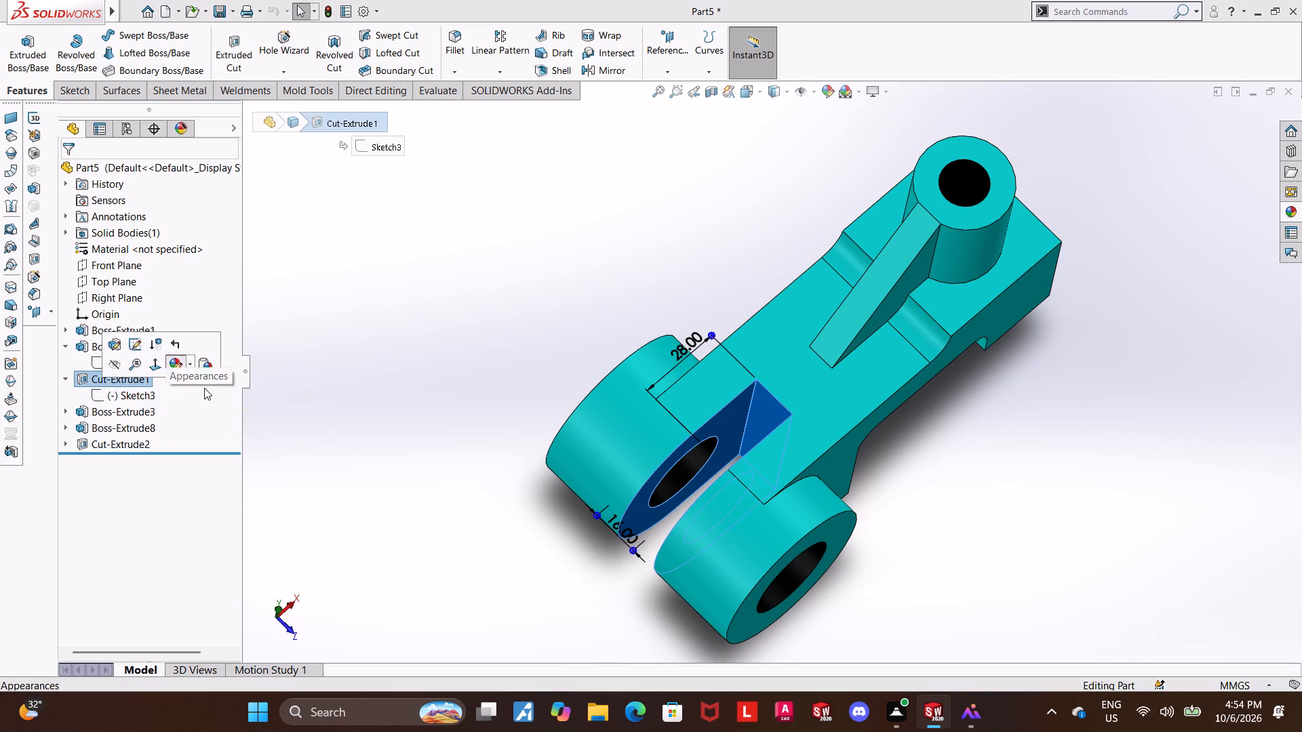
click(168, 366)
click(196, 392)
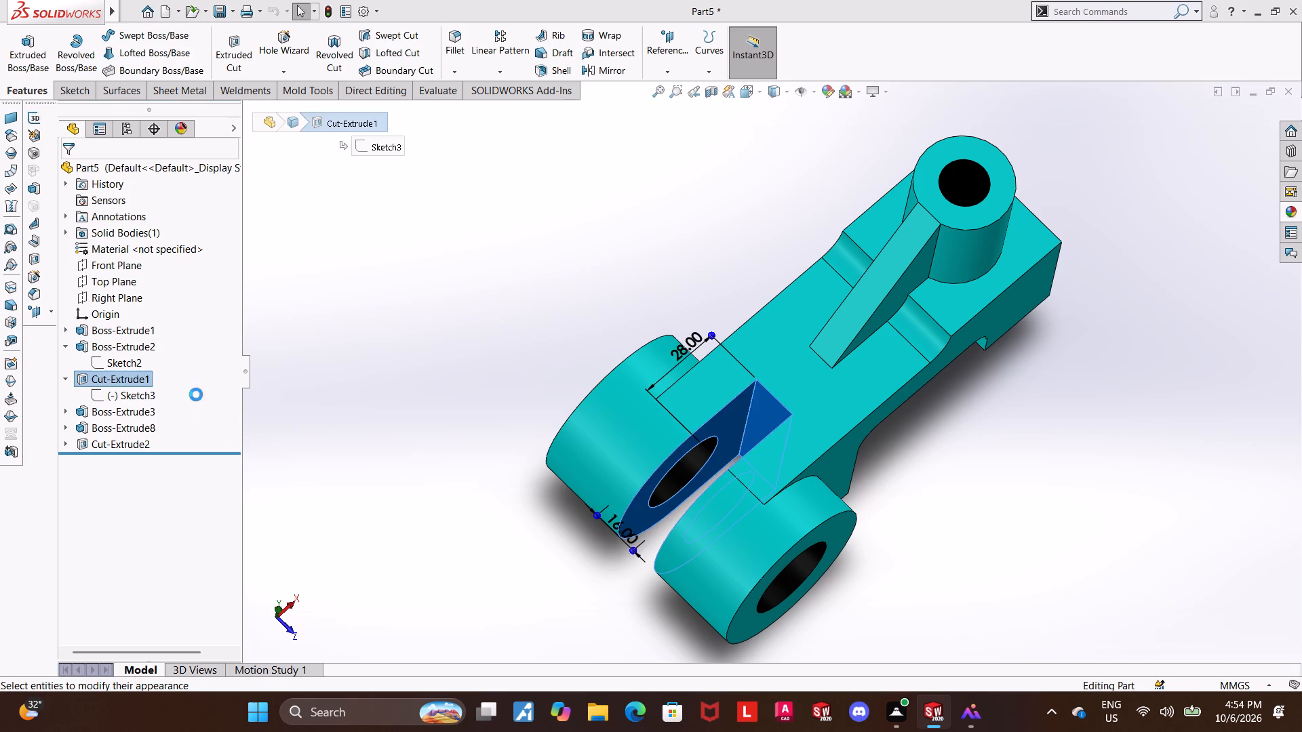
click(184, 514)
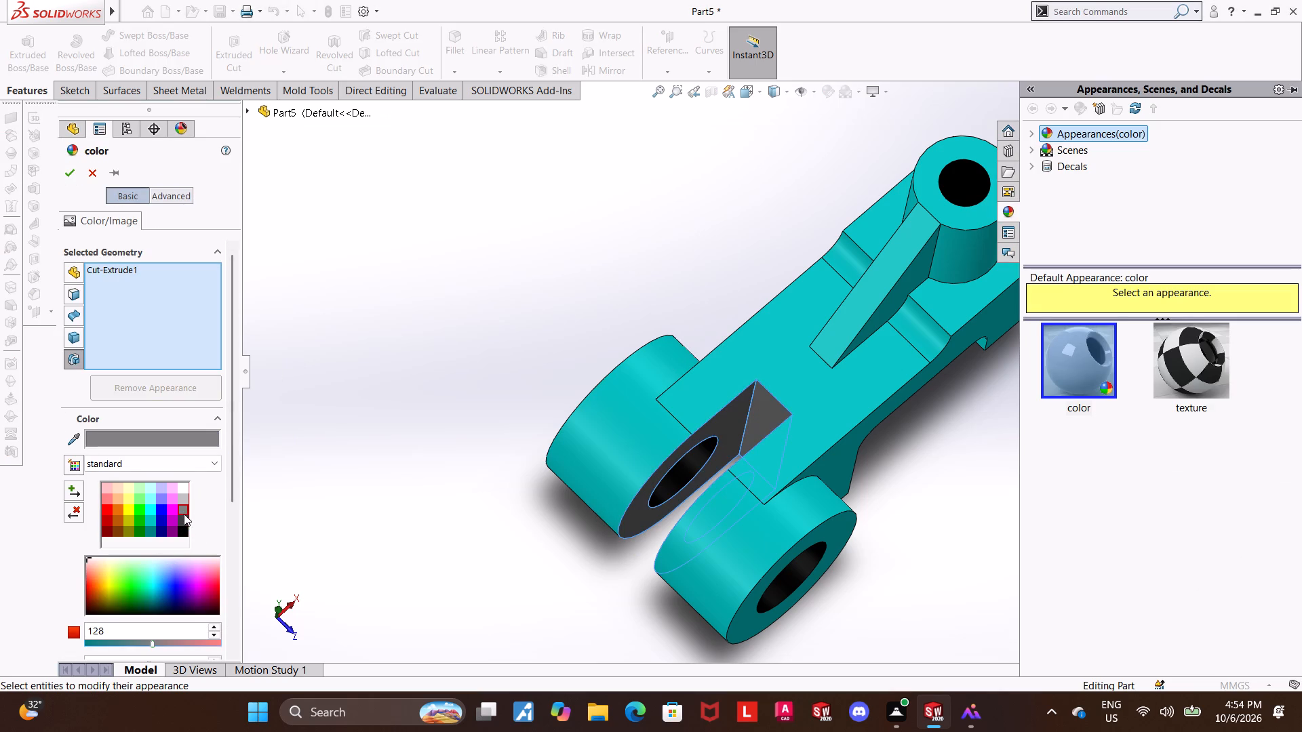
click(76, 178)
Inspect the recoloured slot and bores, finishing in the isometric view.
click(267, 328)
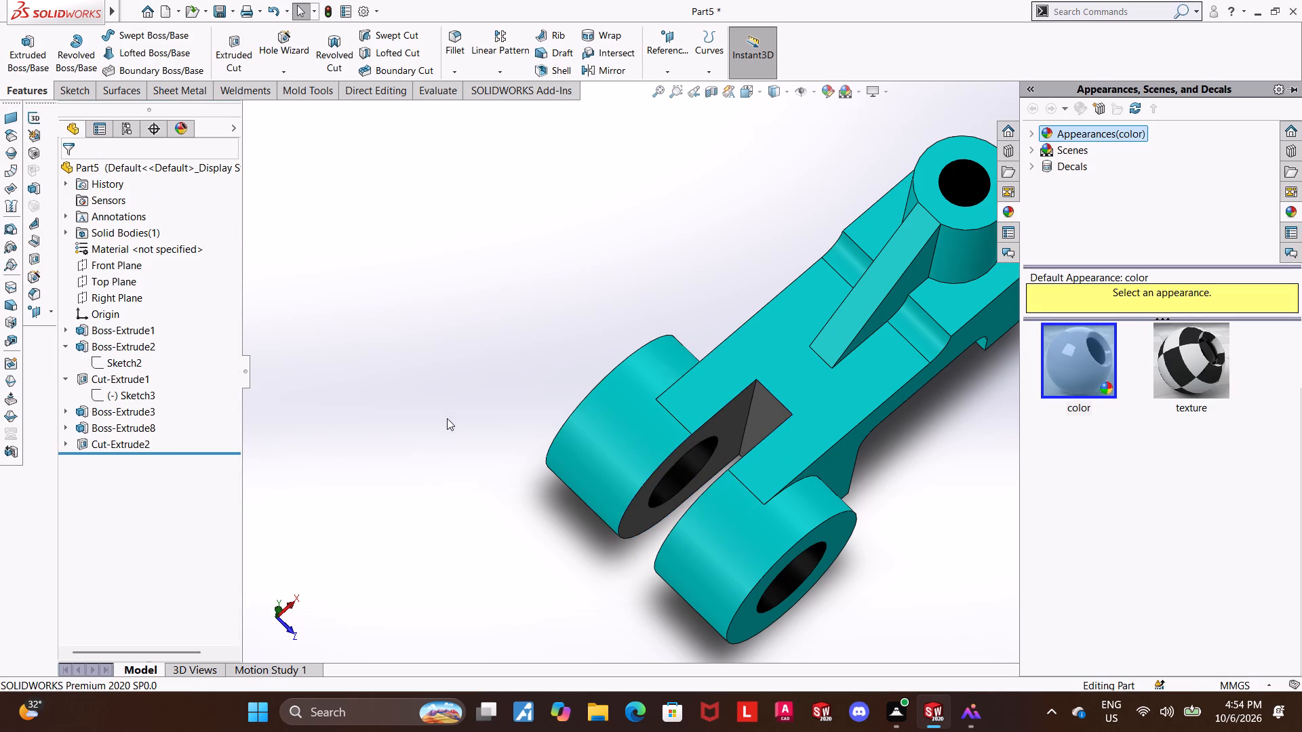
middle_drag(447, 418, 438, 300)
scroll(839, 485, up, 2)
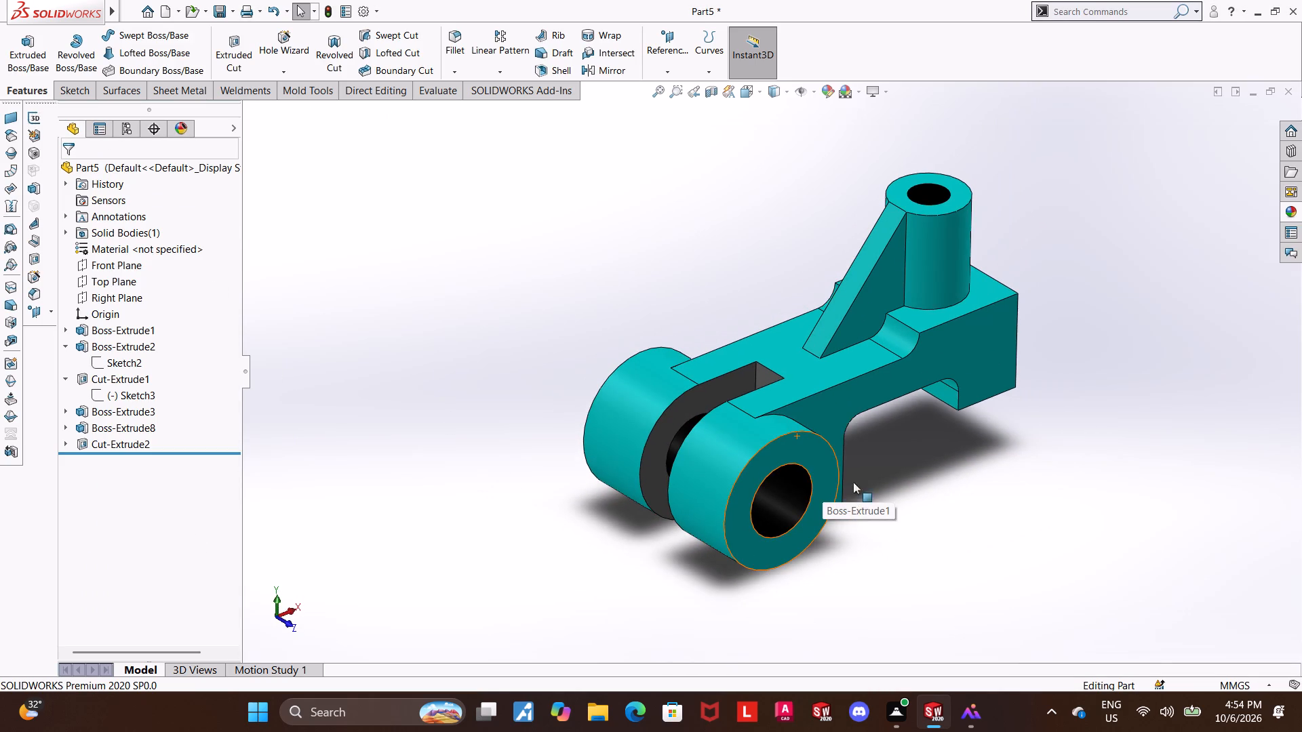
scroll(894, 455, down, 2)
click(741, 94)
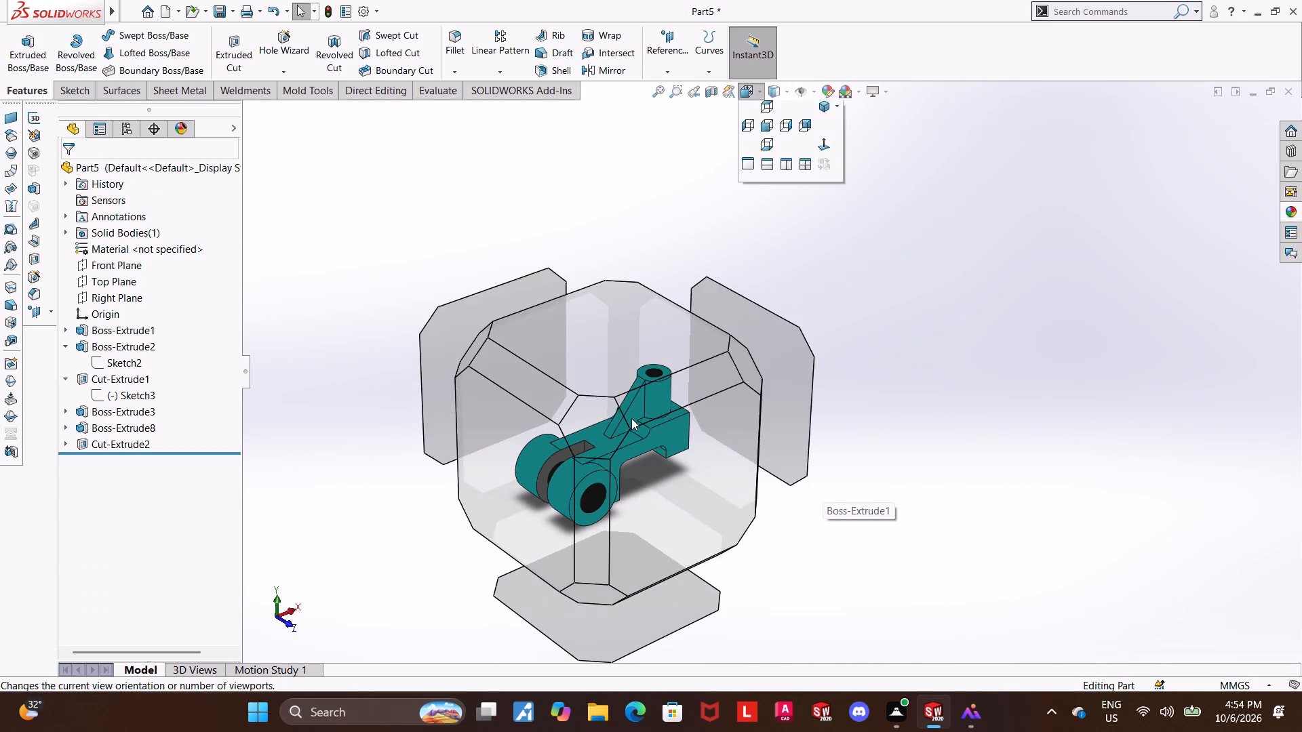
click(609, 425)
scroll(844, 392, down, 1)
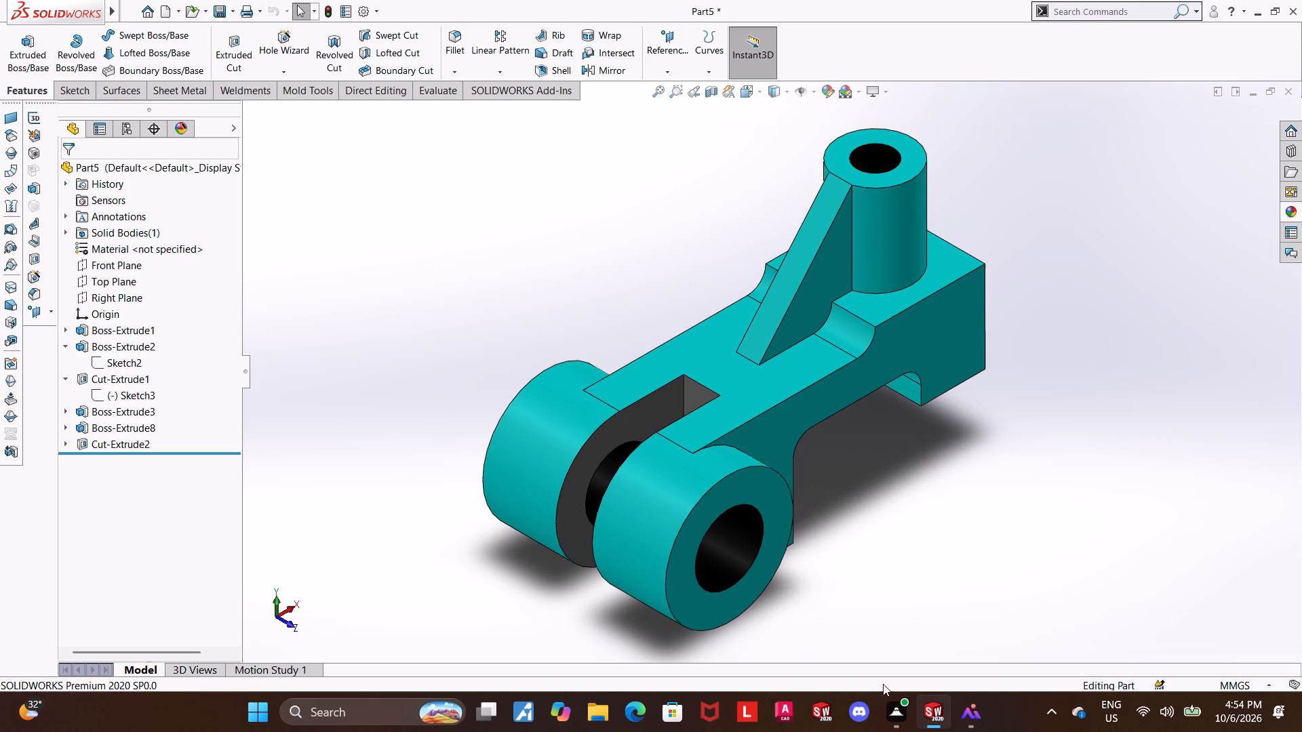
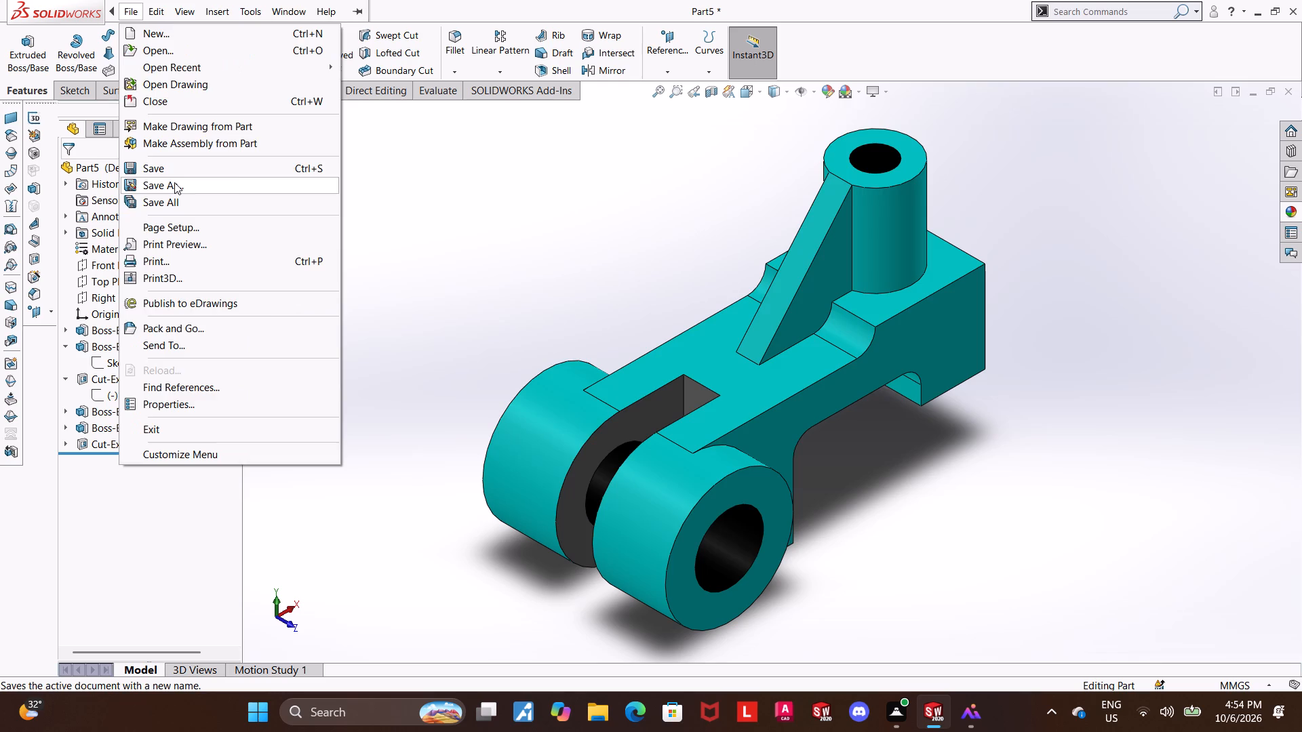
Save the part in the Downloads folder as a SOLIDWORKS Part named "forked pivot link bracket".
click(174, 182)
text(forked pivot link nr)
key(BackSpace)
key(BackSpace)
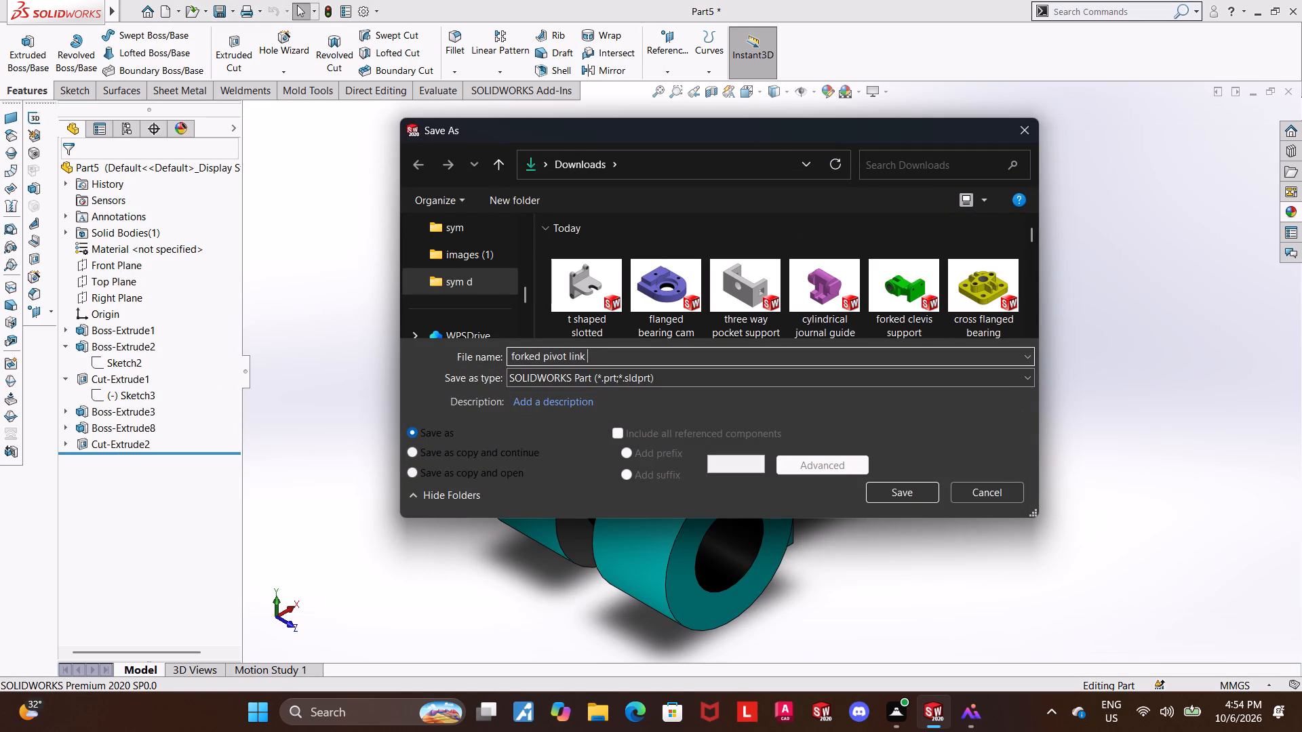
text(bracket)
key(space)
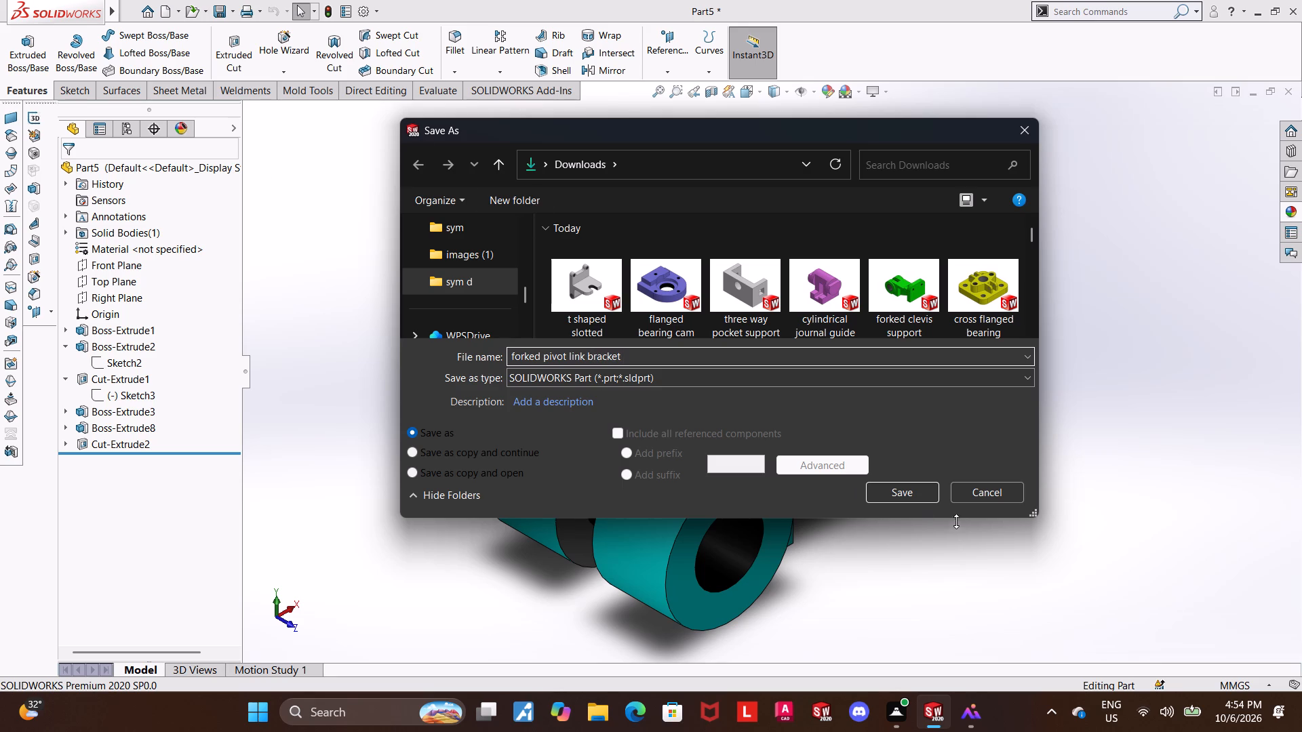
click(922, 495)
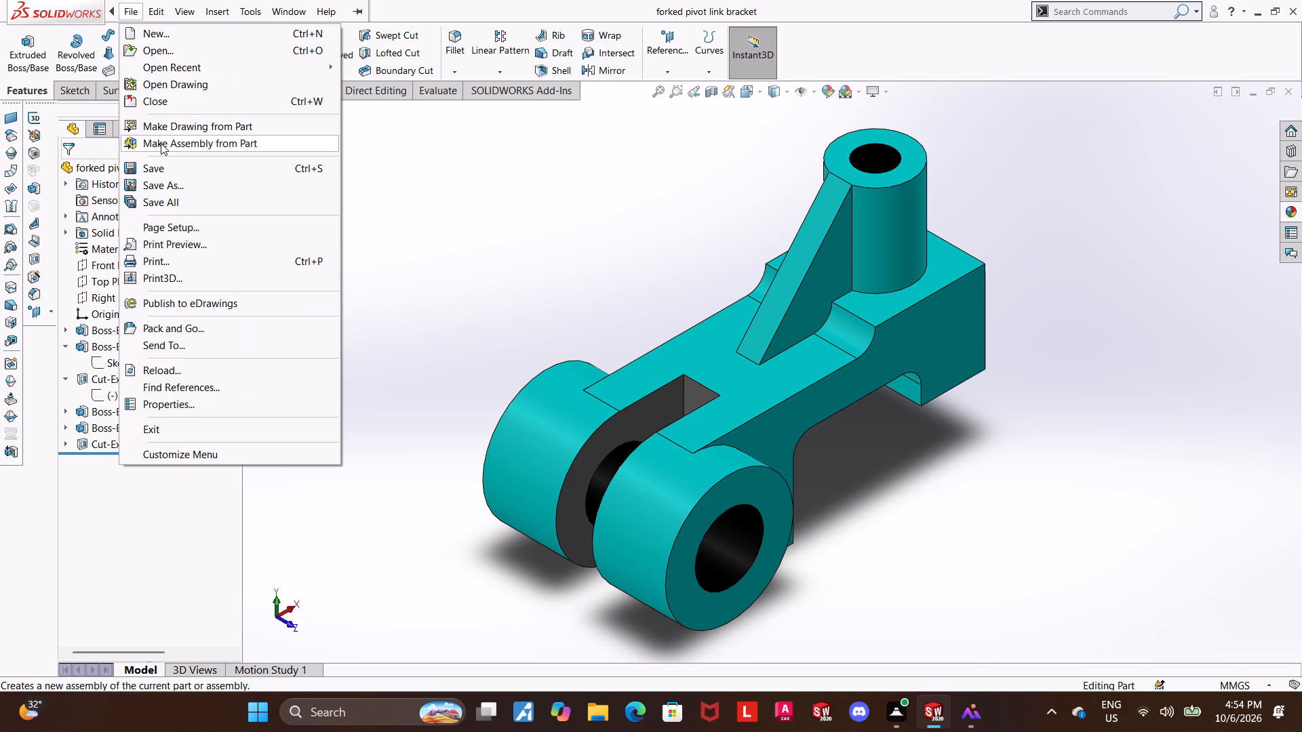
Save a PDF copy of the part in Downloads under the same name, forked pivot link bracket.
click(169, 177)
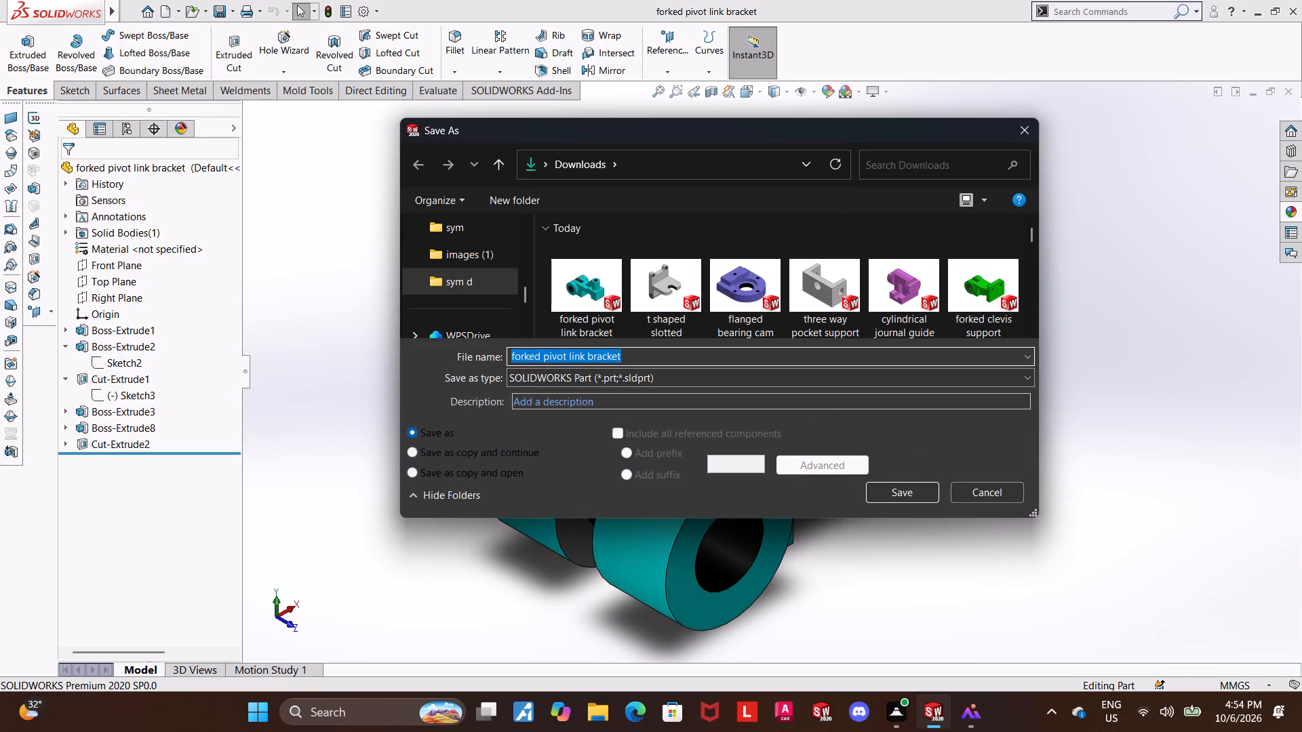
click(682, 380)
click(697, 102)
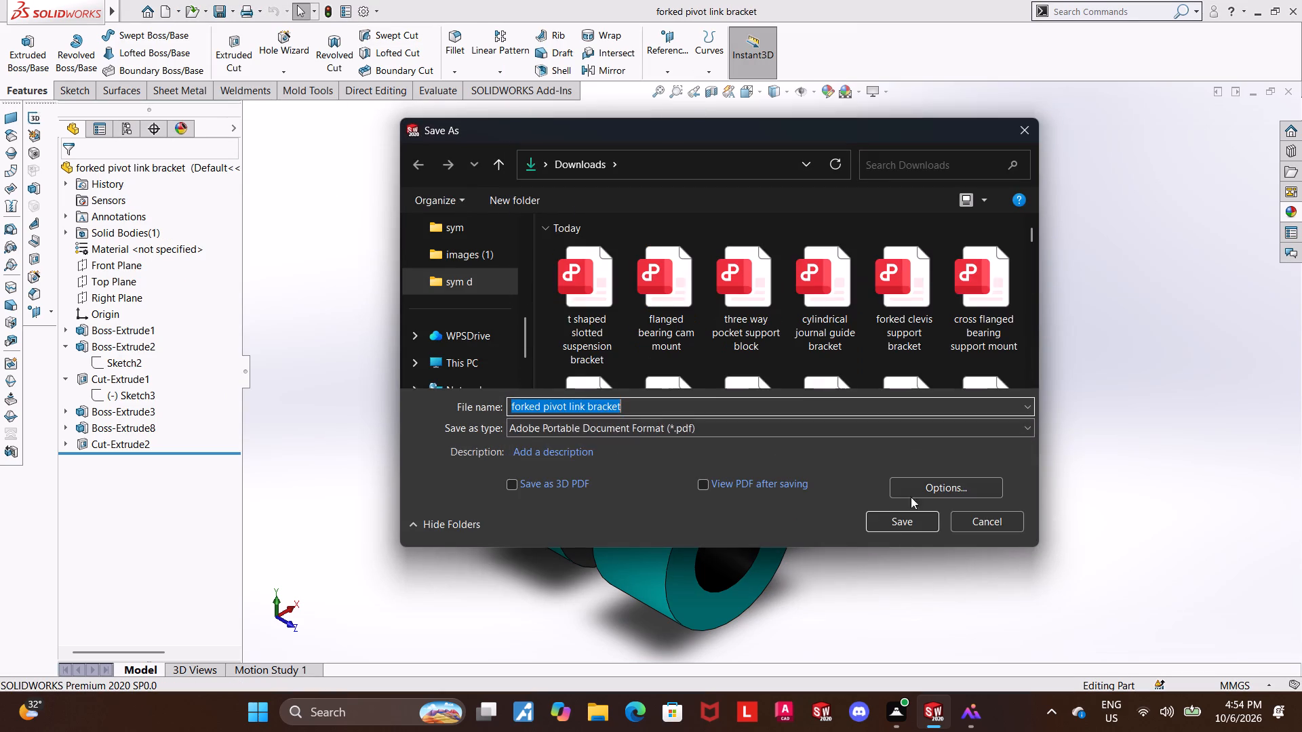
click(896, 526)
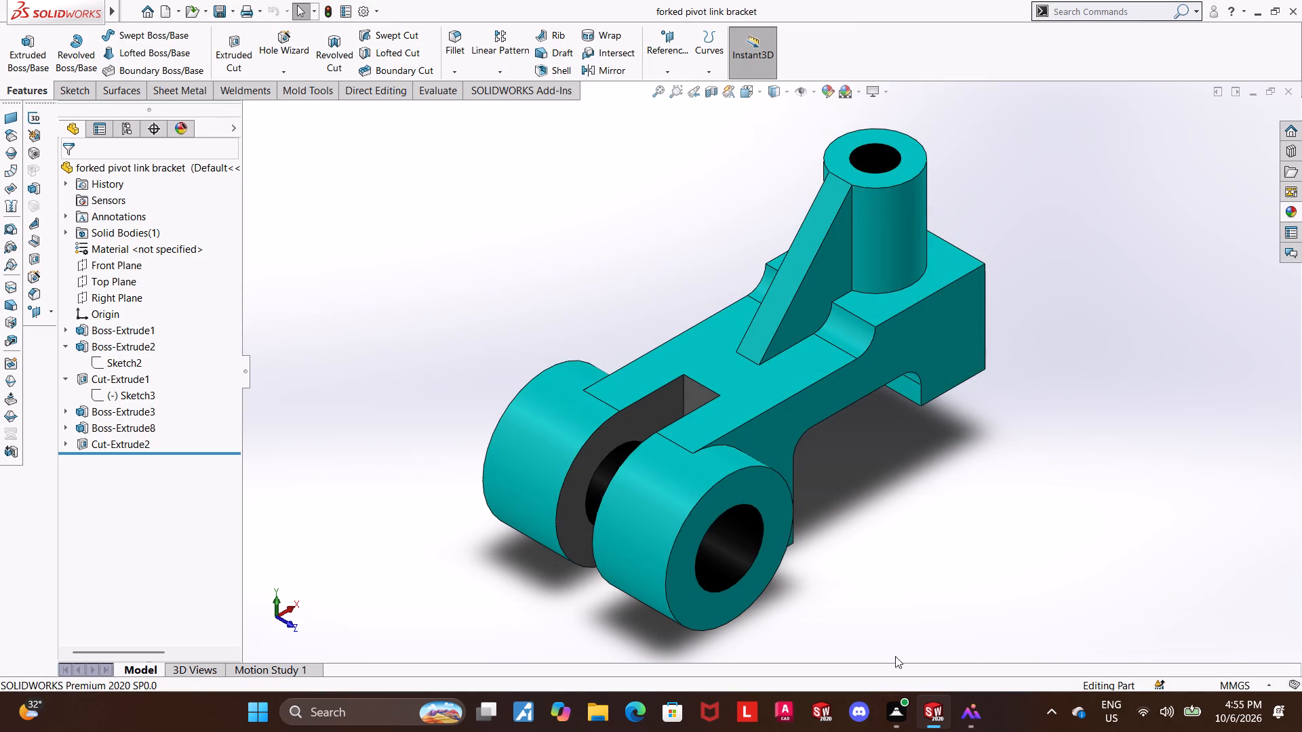